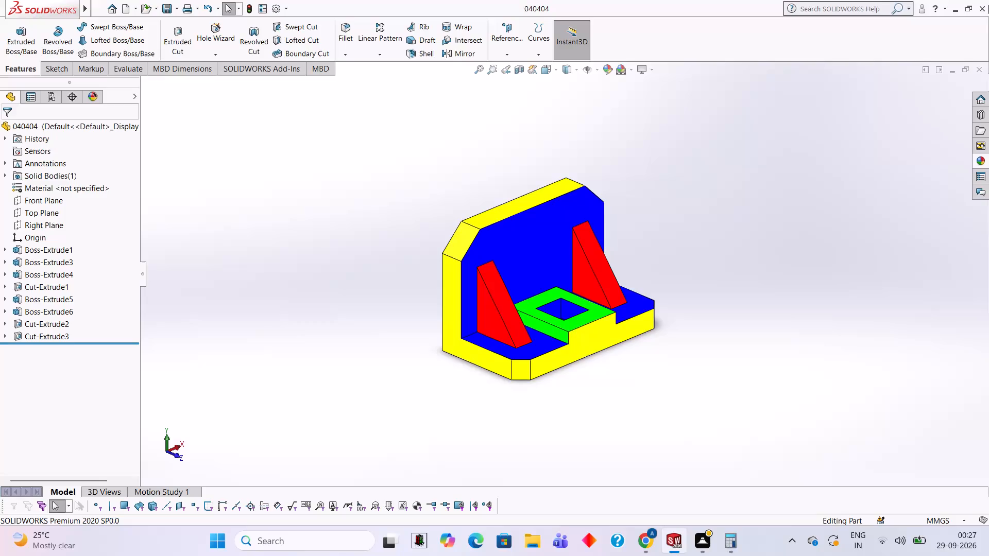
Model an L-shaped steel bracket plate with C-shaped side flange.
Close the open part and create a new part document.
click(977, 74)
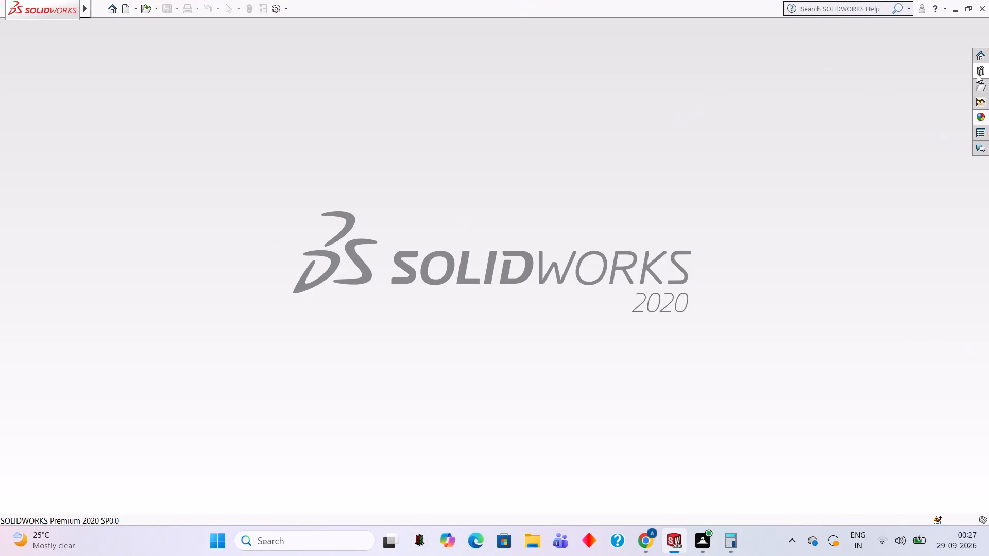
click(126, 10)
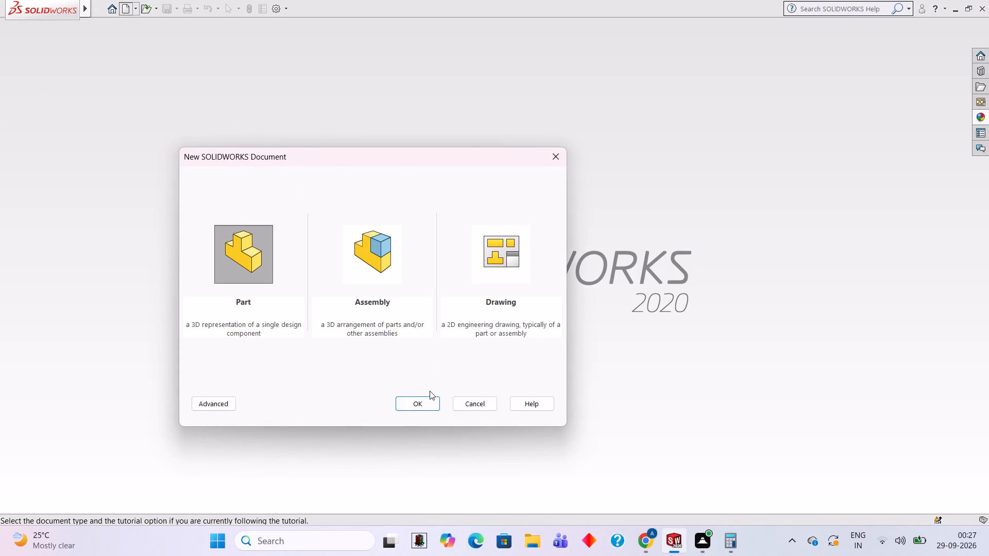
click(429, 406)
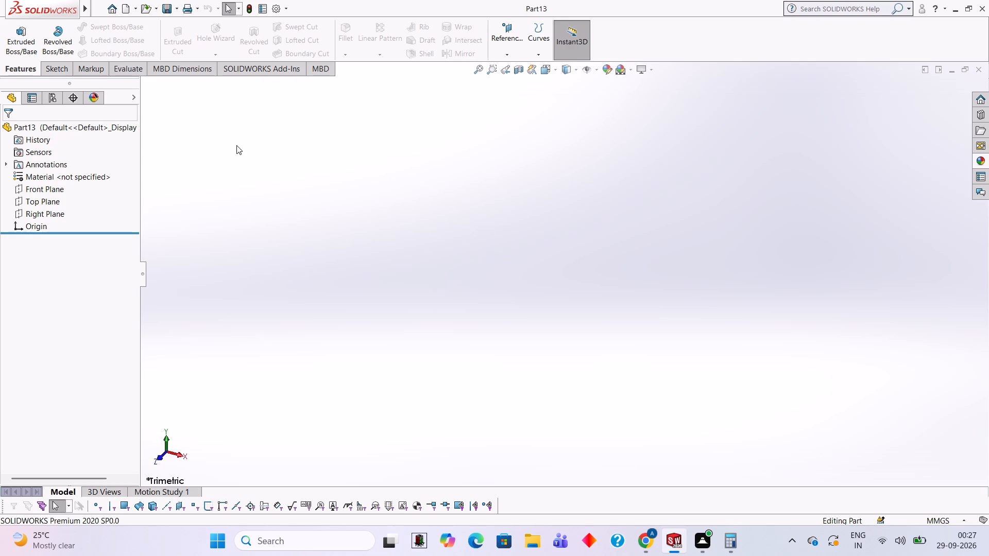
Sketch a closed rectangle on the Front Plane from the origin, 68 mm wide and 70 mm high, using lines.
click(52, 188)
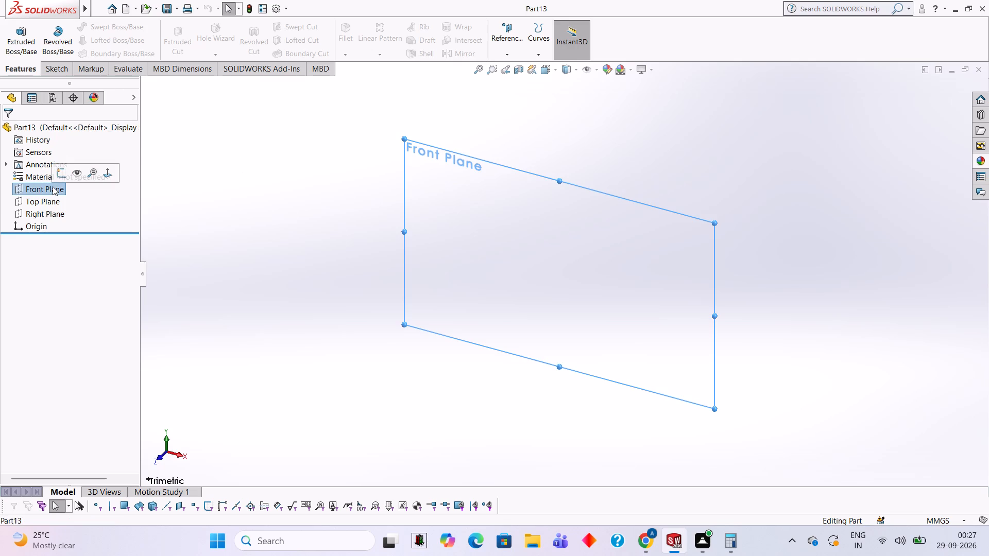
click(55, 177)
click(452, 282)
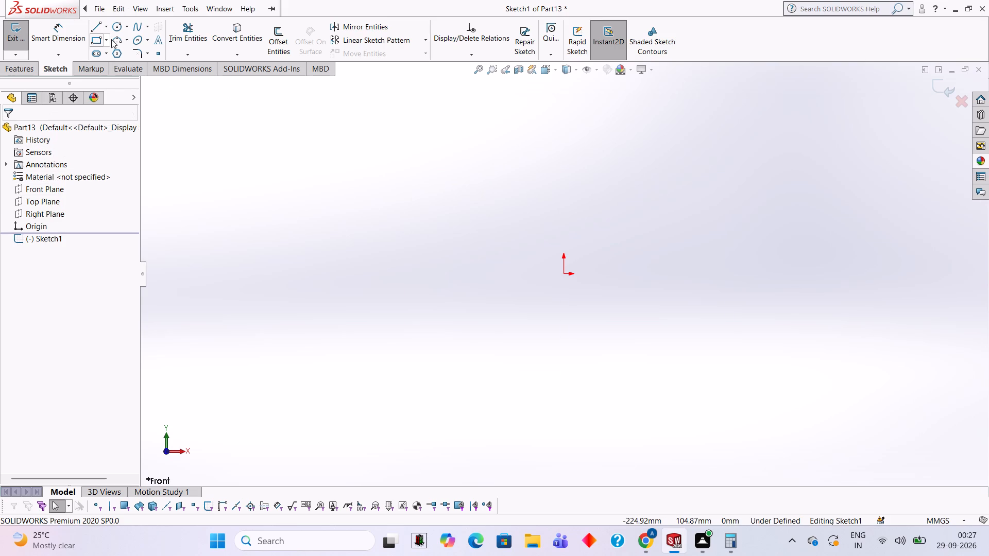
click(97, 28)
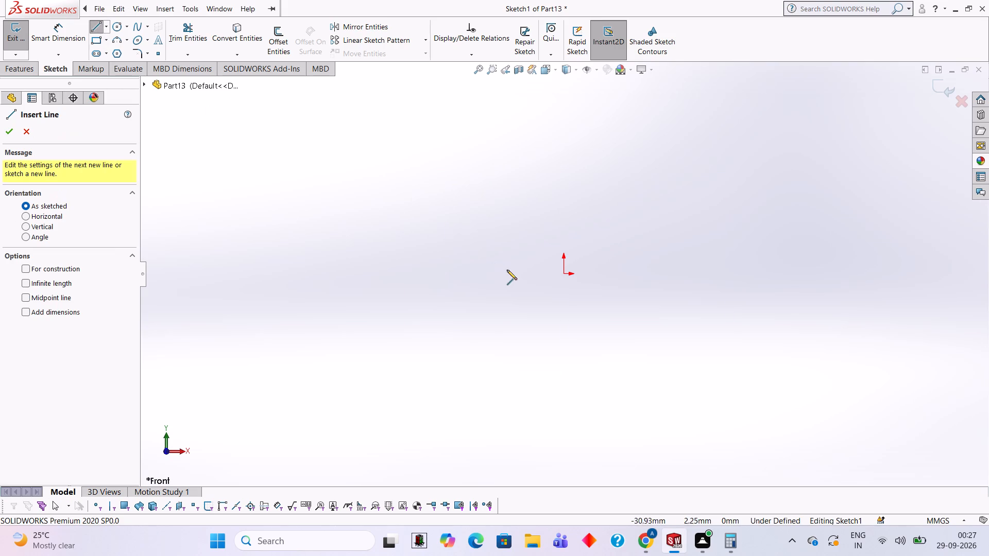
click(564, 272)
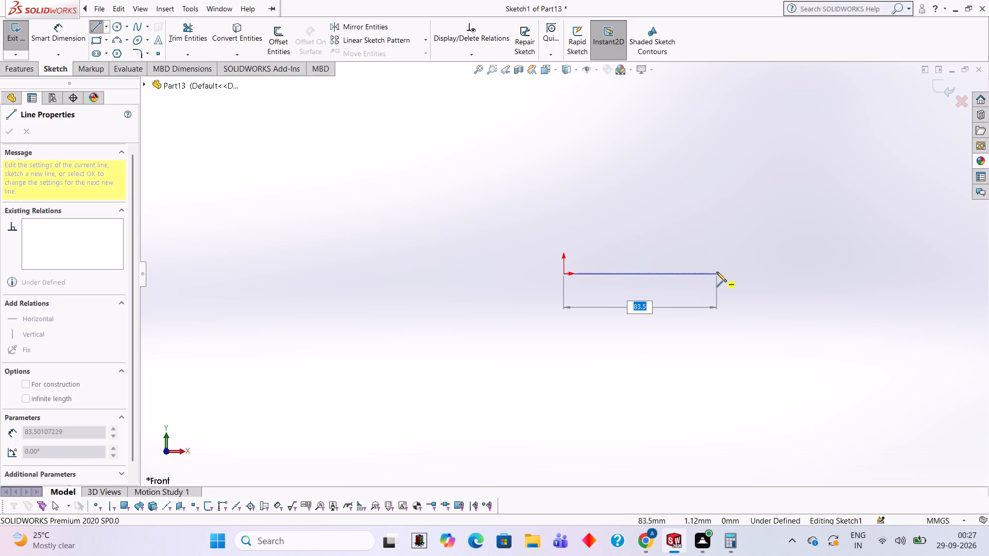
key(2)
key(BackSpace)
text(68)
key(Return)
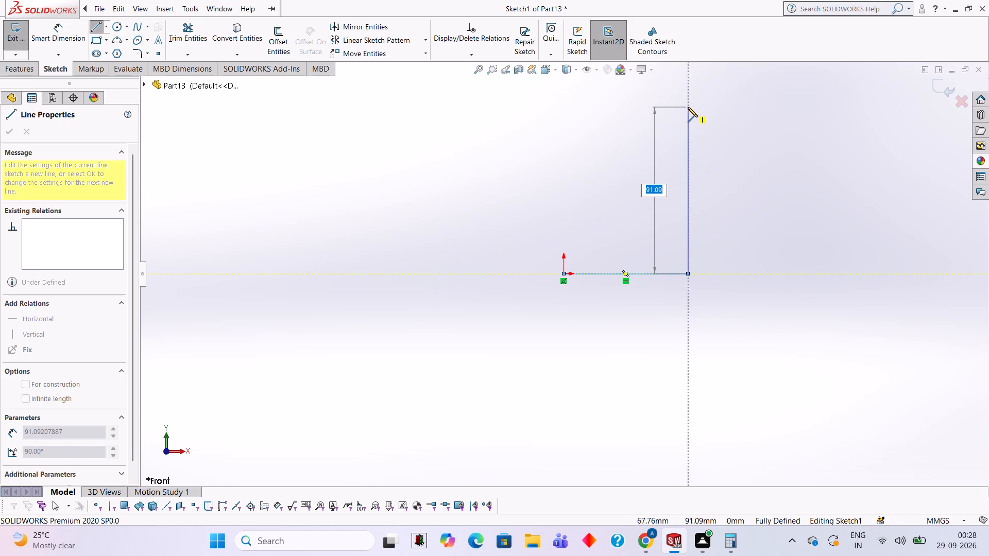
text(70)
key(Return)
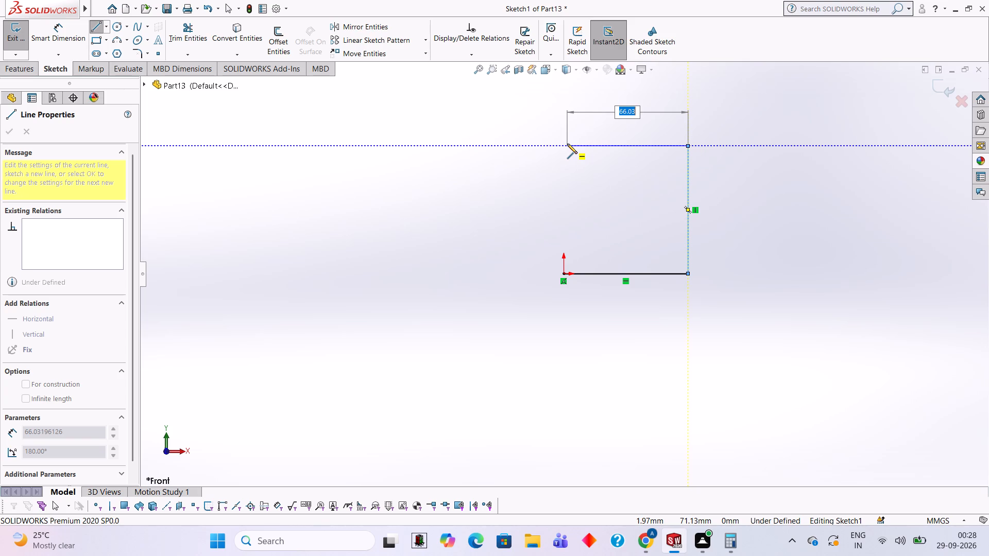
click(564, 147)
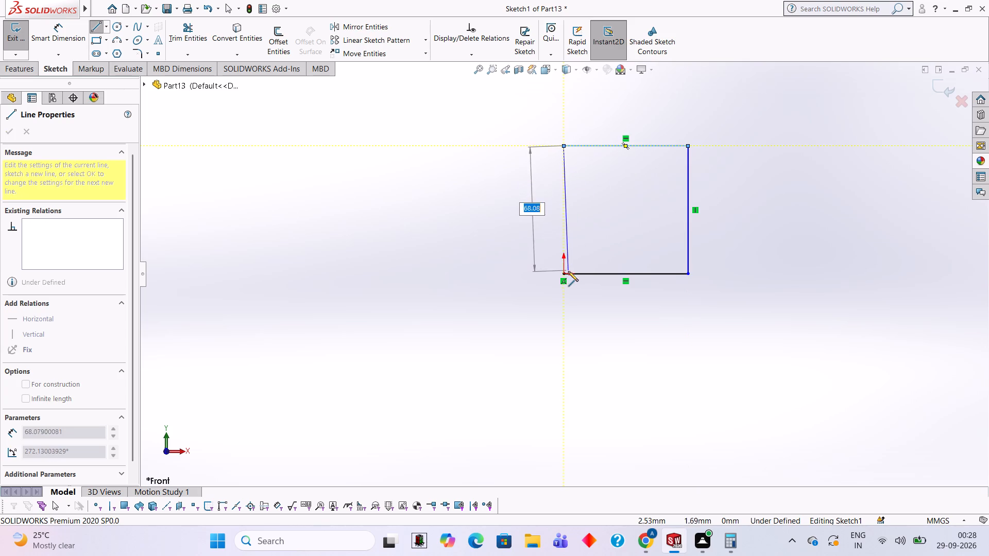
click(562, 272)
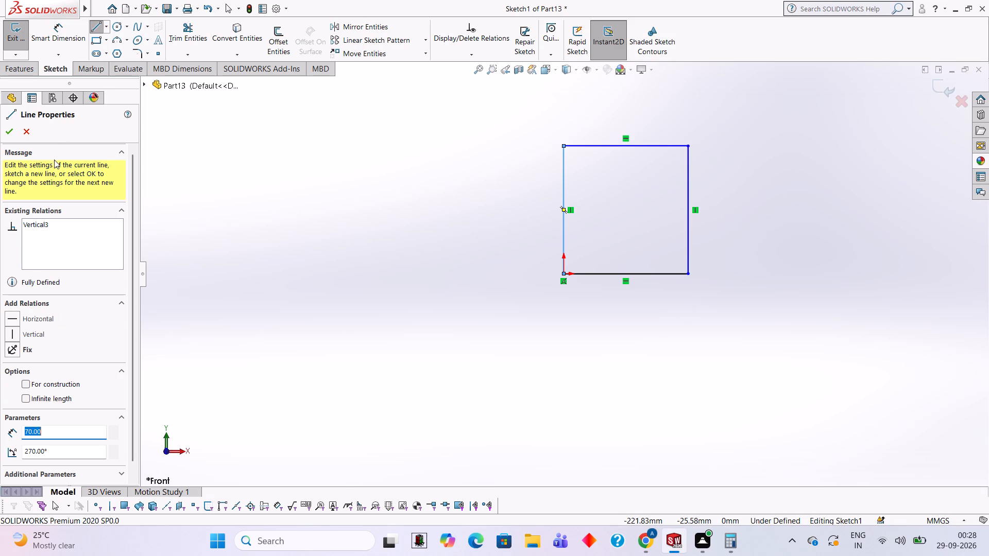
Extrude the rectangle as a blind boss 16 mm deep.
click(22, 75)
click(23, 48)
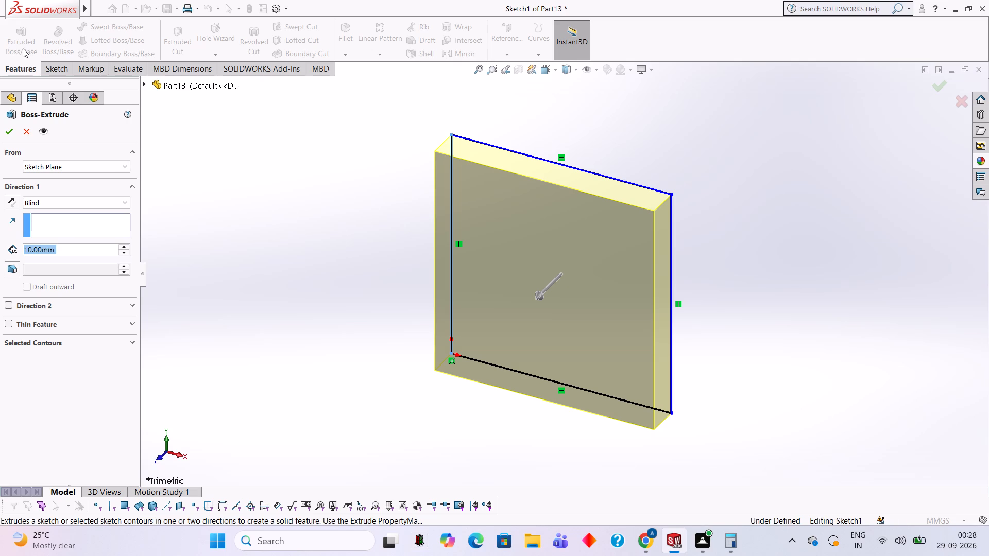
text(16)
key(Return)
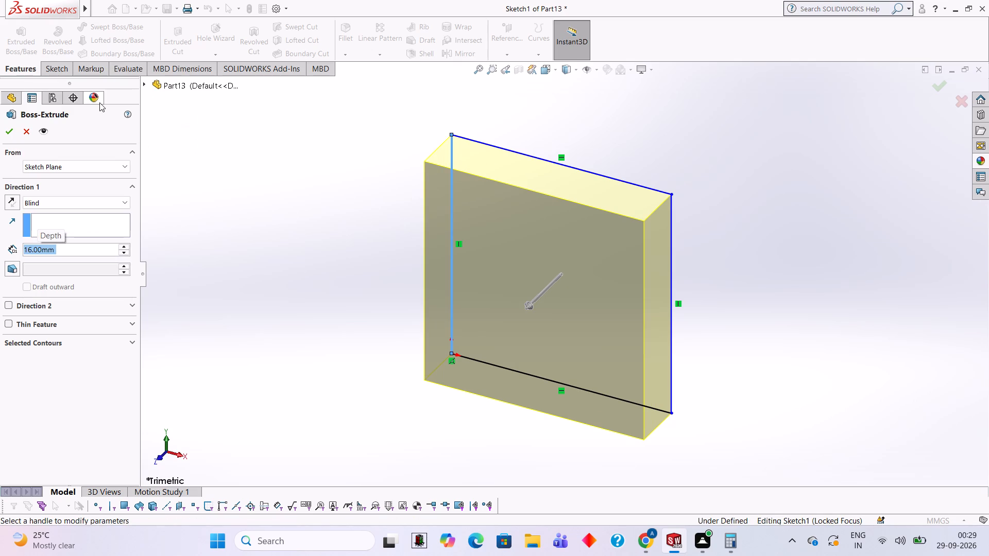
click(10, 133)
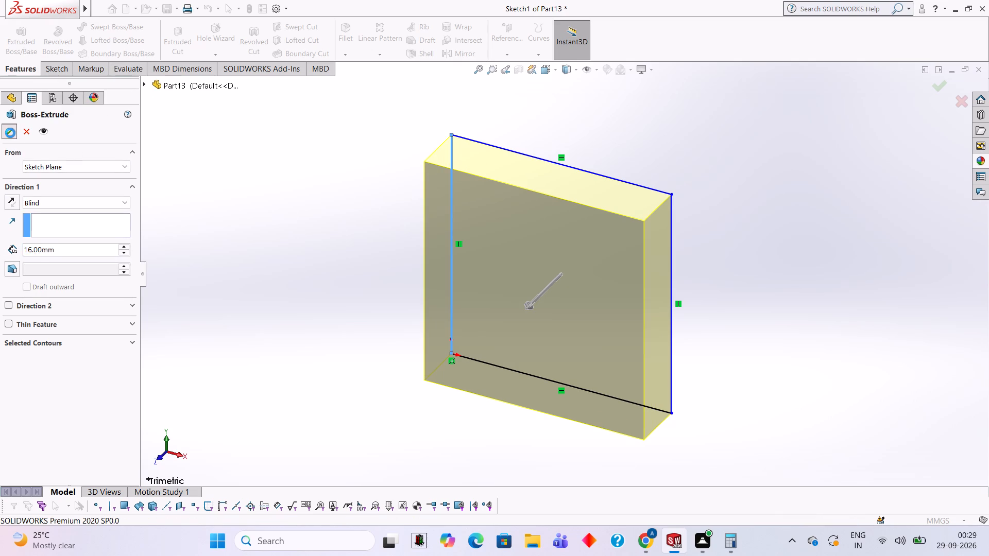
click(252, 230)
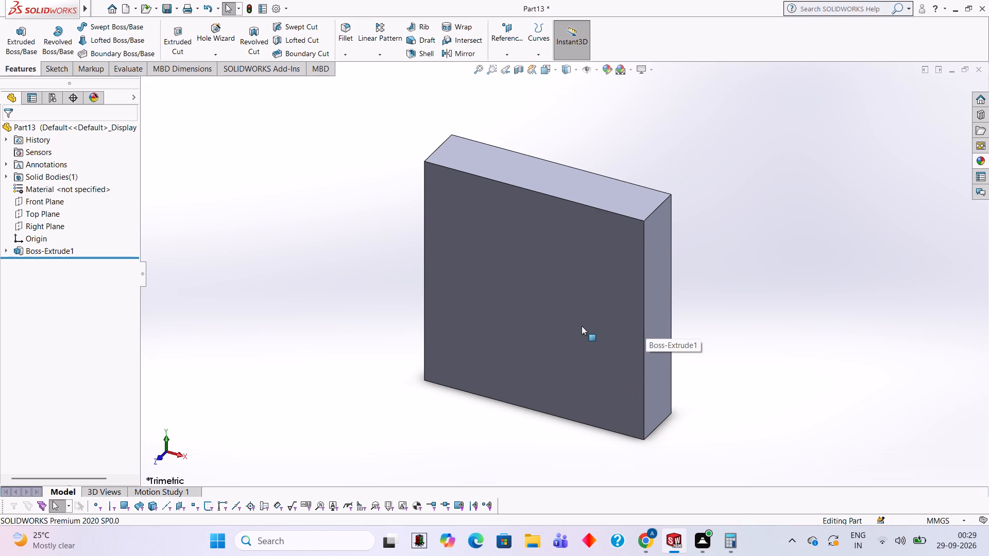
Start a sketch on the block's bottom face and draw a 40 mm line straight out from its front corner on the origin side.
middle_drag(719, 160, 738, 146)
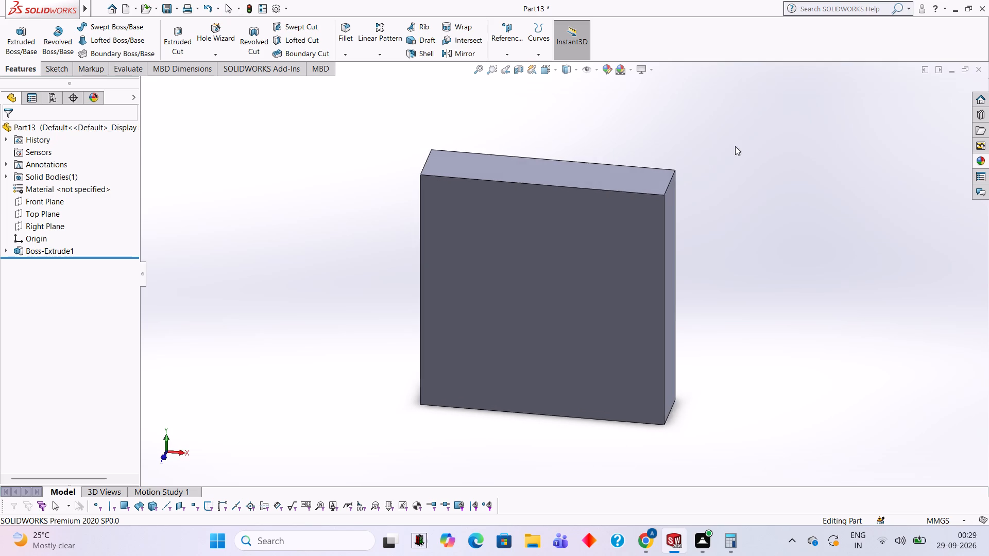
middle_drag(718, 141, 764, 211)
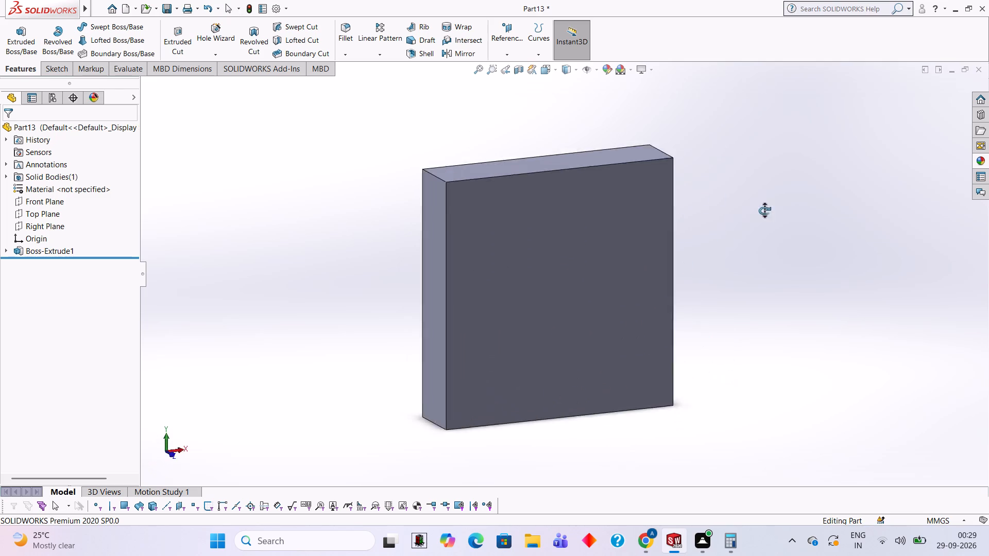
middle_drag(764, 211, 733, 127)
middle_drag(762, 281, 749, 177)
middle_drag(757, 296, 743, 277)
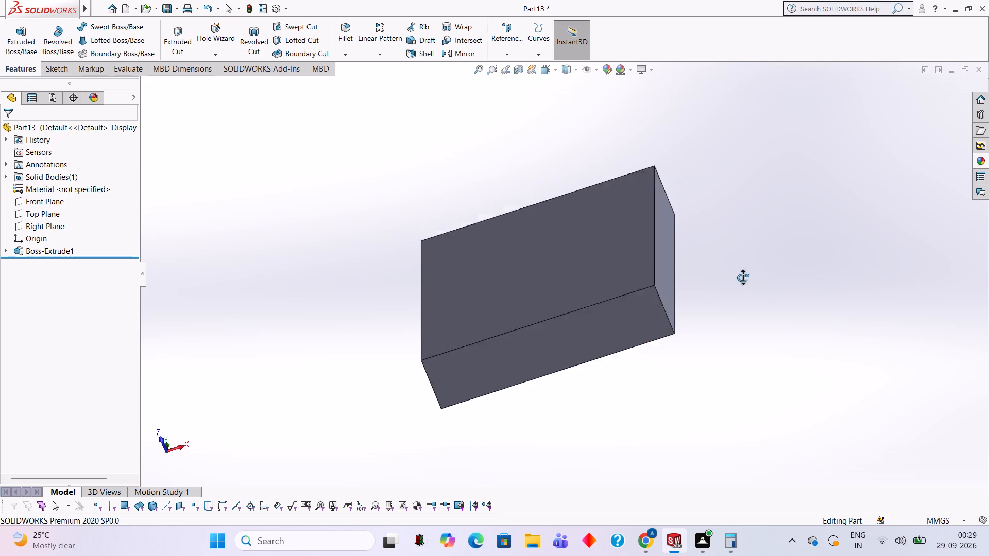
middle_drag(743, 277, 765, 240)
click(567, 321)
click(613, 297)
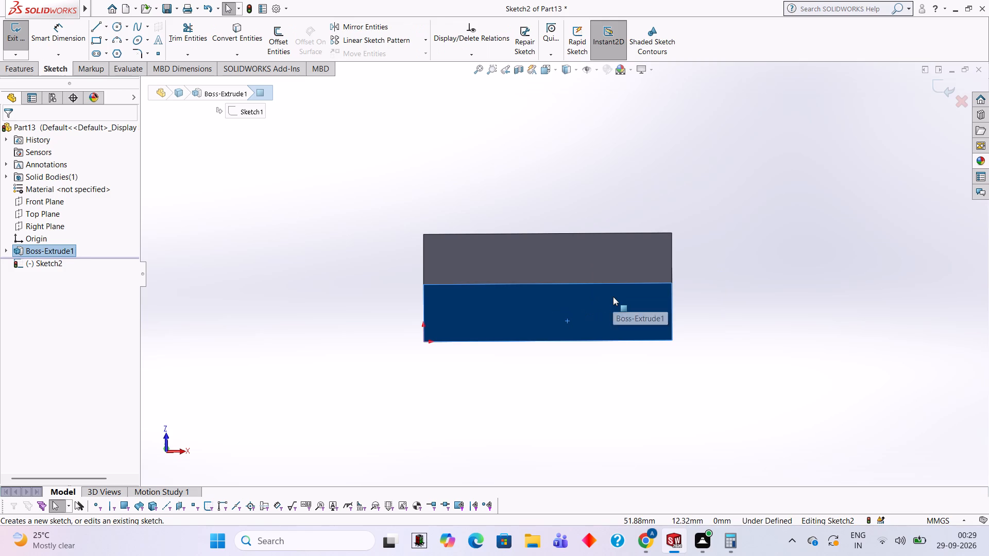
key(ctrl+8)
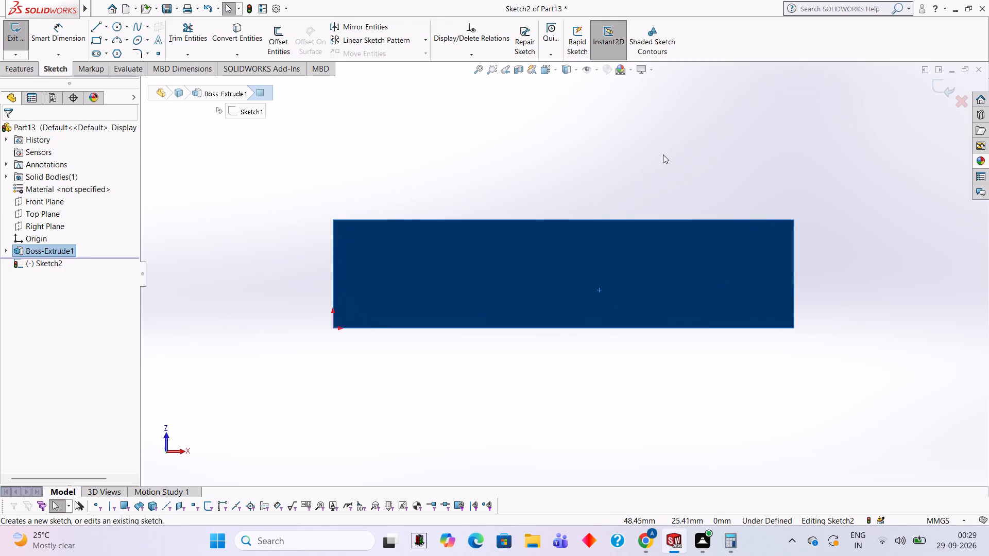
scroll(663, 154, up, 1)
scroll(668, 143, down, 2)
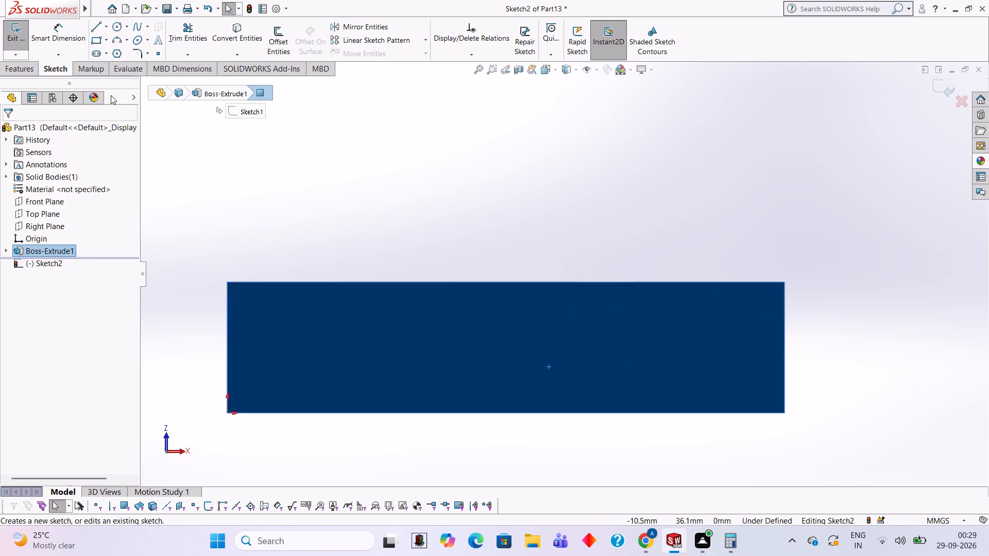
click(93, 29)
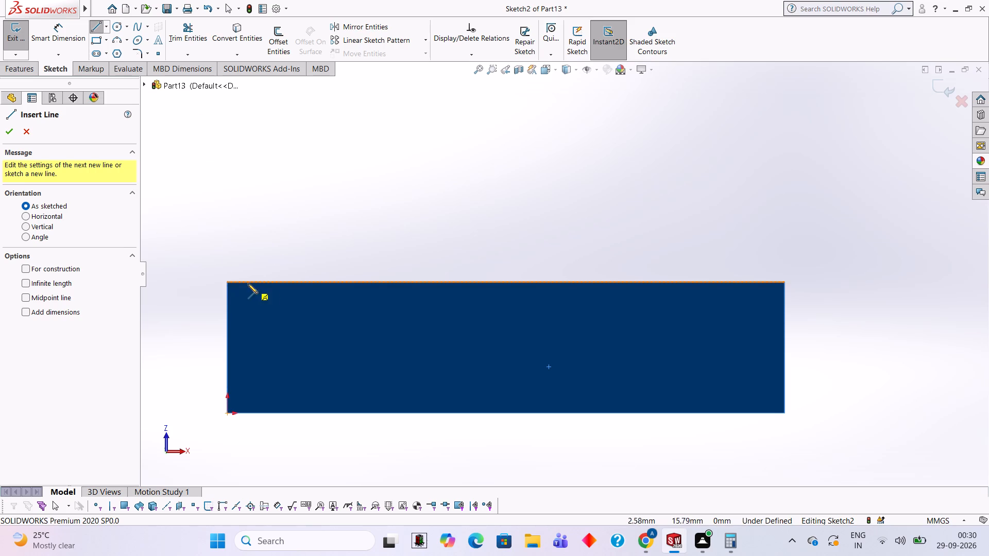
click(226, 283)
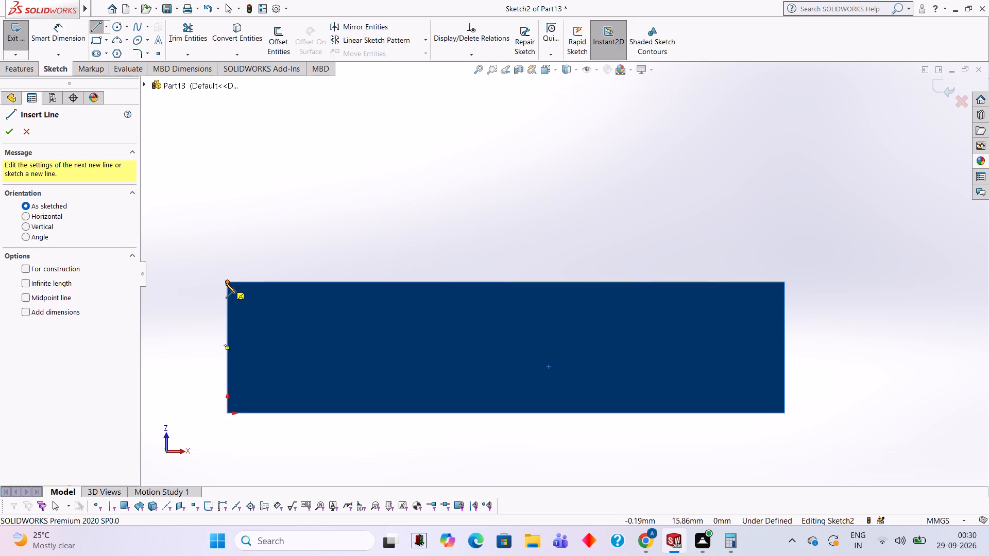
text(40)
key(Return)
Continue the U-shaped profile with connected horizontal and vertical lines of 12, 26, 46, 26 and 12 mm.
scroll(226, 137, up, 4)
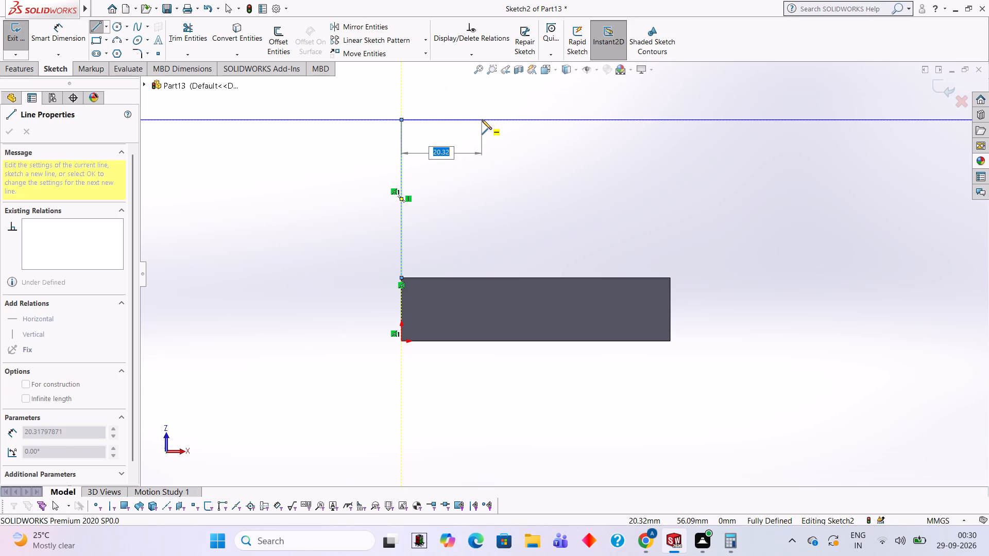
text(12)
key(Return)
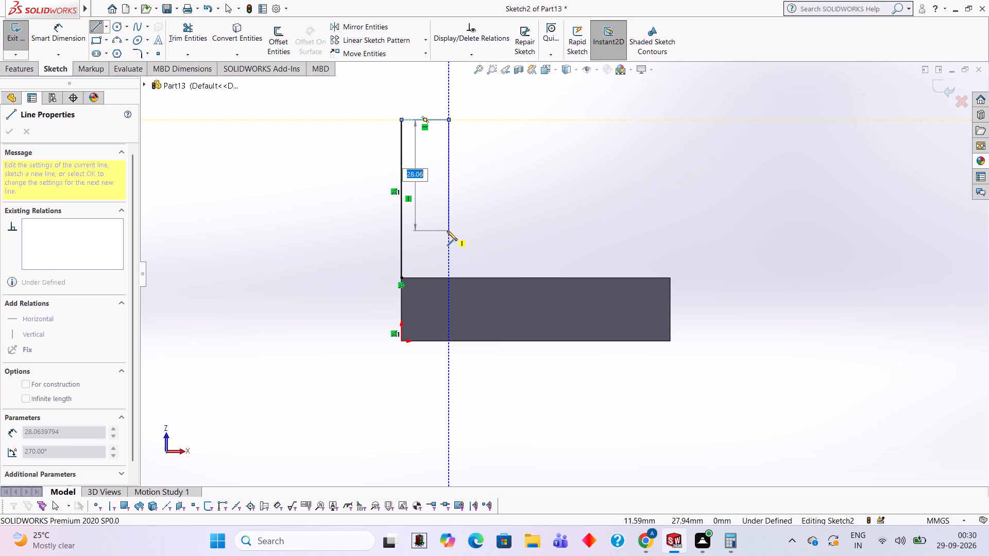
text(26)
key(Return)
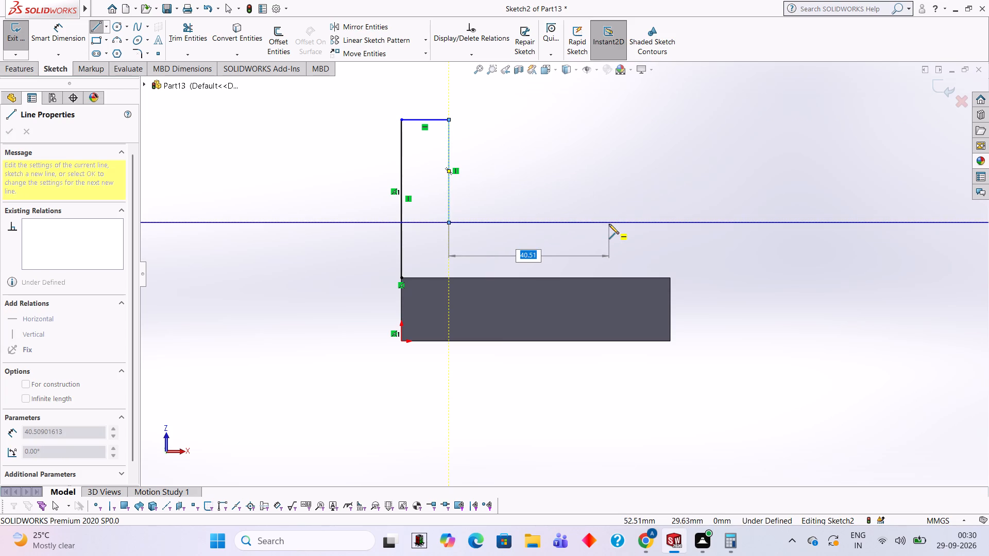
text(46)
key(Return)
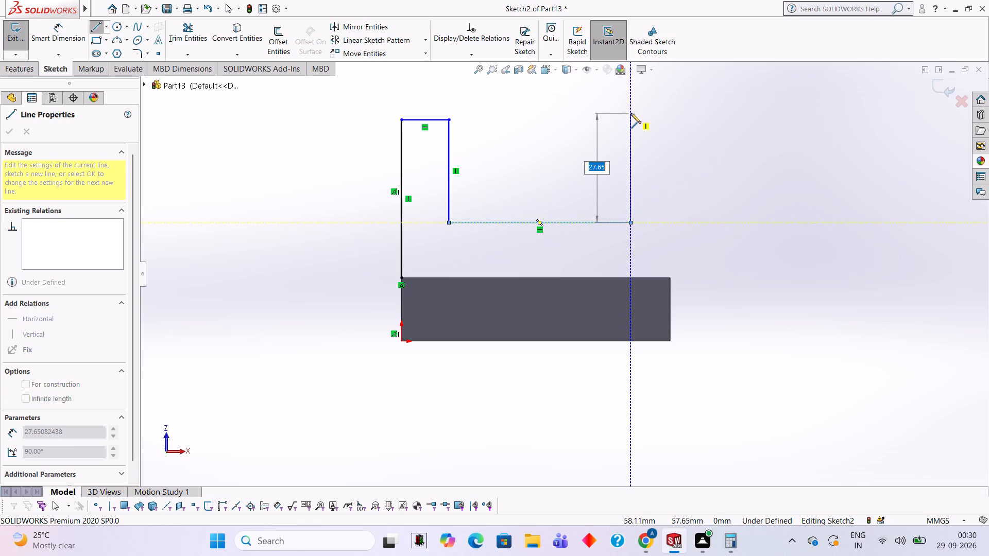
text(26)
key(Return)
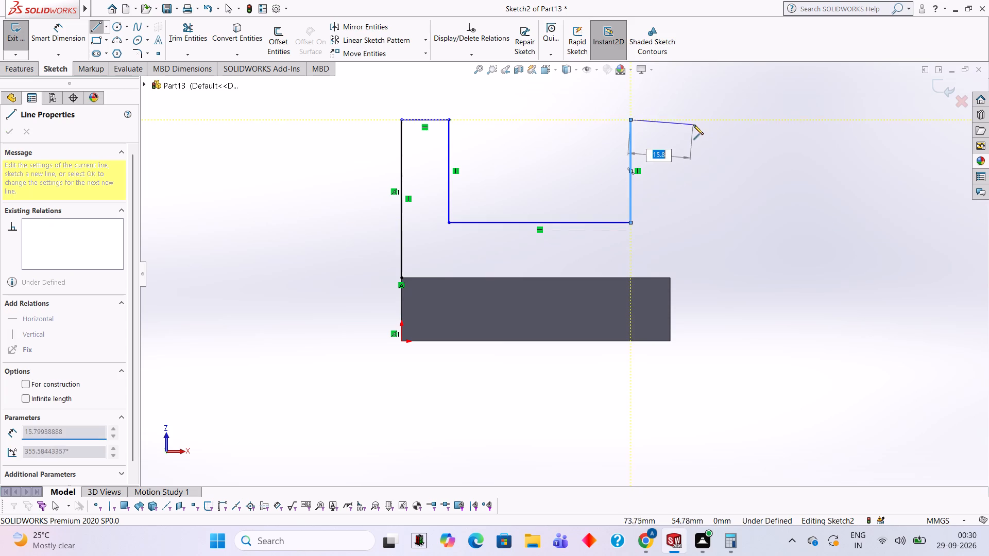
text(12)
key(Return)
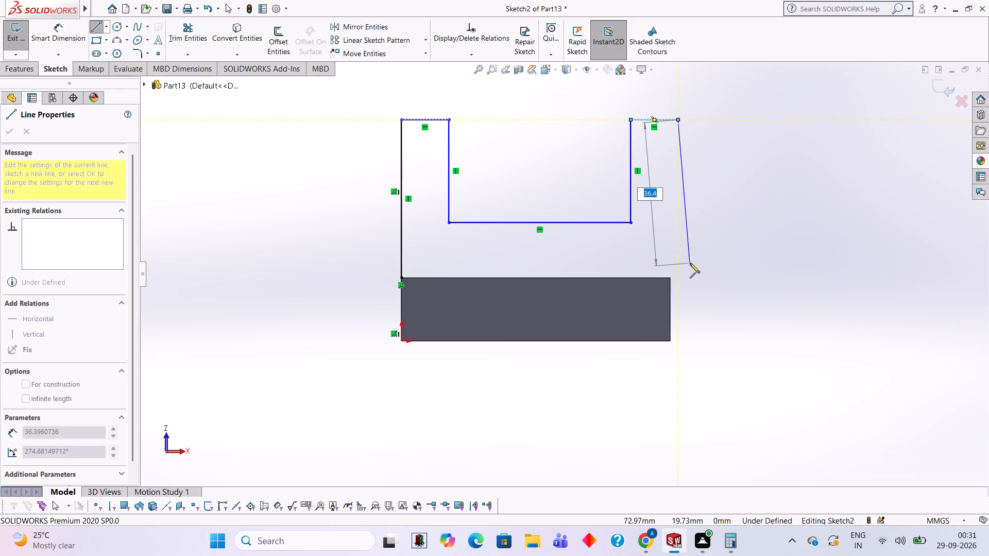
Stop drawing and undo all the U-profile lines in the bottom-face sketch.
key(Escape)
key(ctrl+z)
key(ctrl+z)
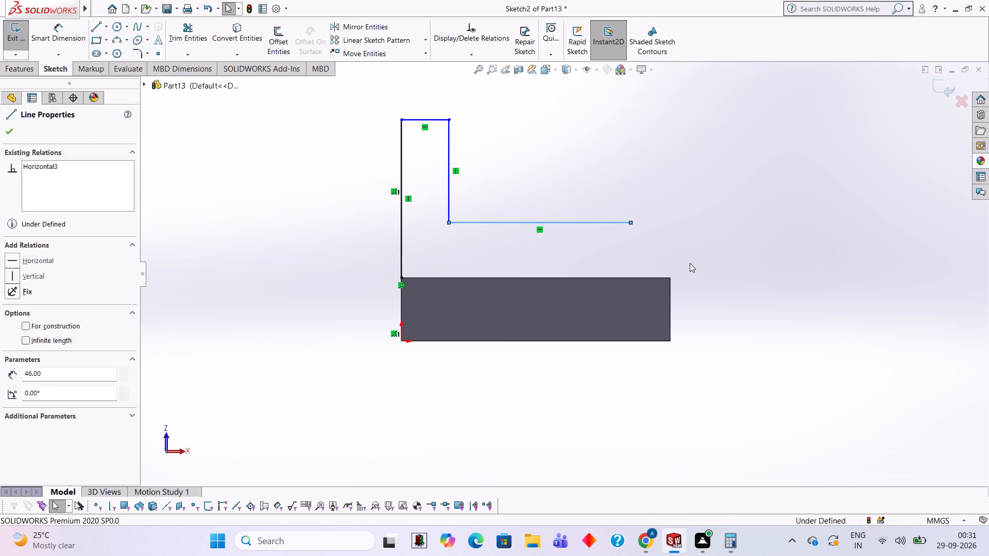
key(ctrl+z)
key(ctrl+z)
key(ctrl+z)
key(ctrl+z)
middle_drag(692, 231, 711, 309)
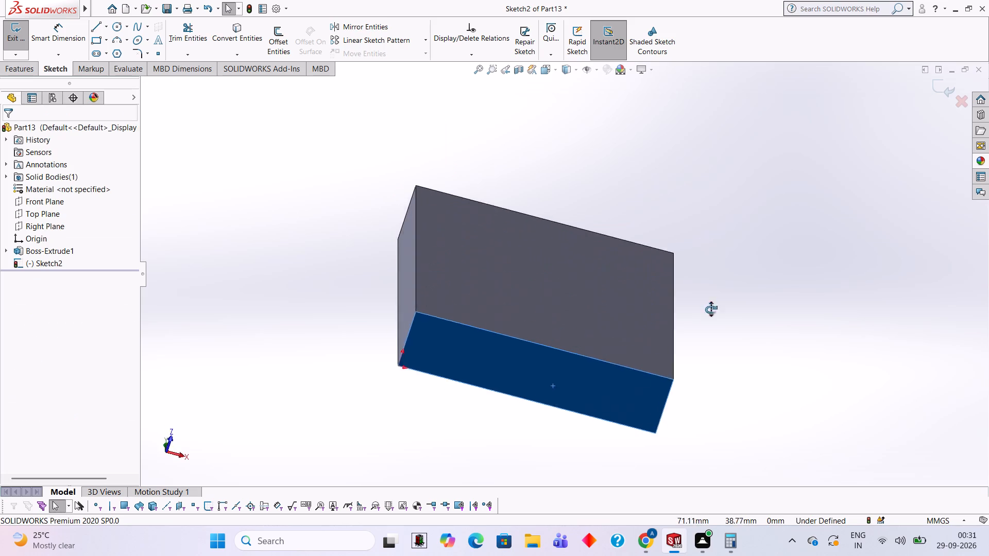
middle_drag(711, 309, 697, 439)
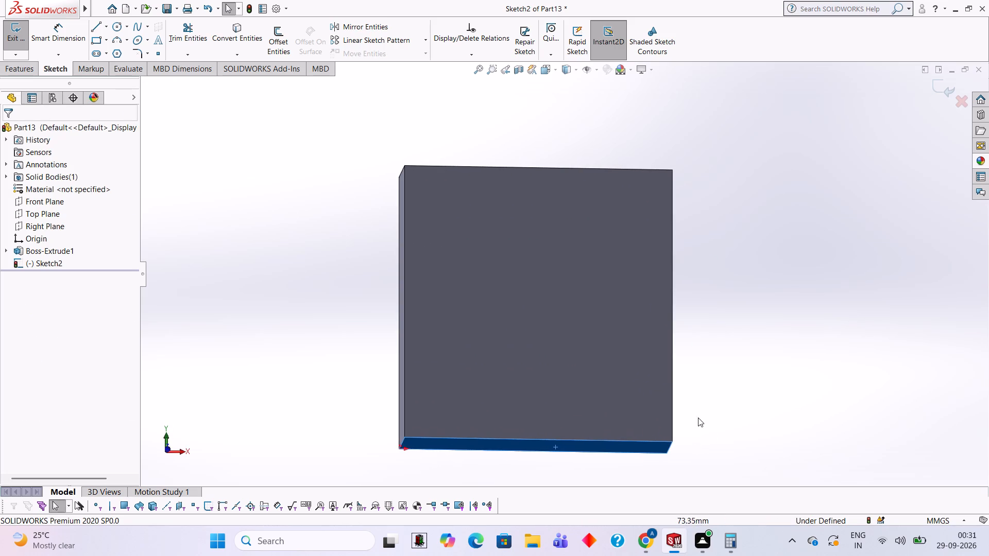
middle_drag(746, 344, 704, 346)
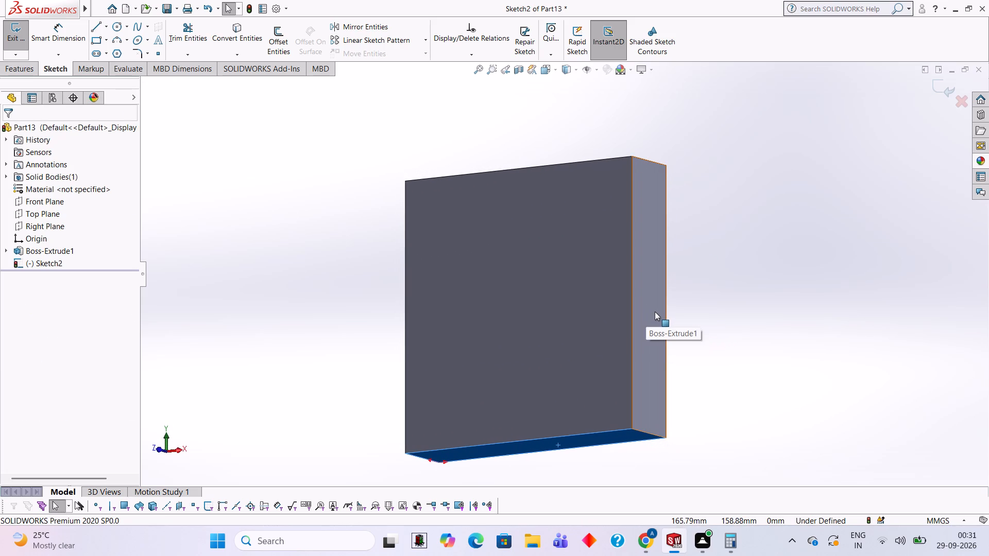
Leave the empty bottom-face sketch and start a new sketch on the block's narrow 16 mm wide side face at the origin.
click(655, 311)
click(945, 93)
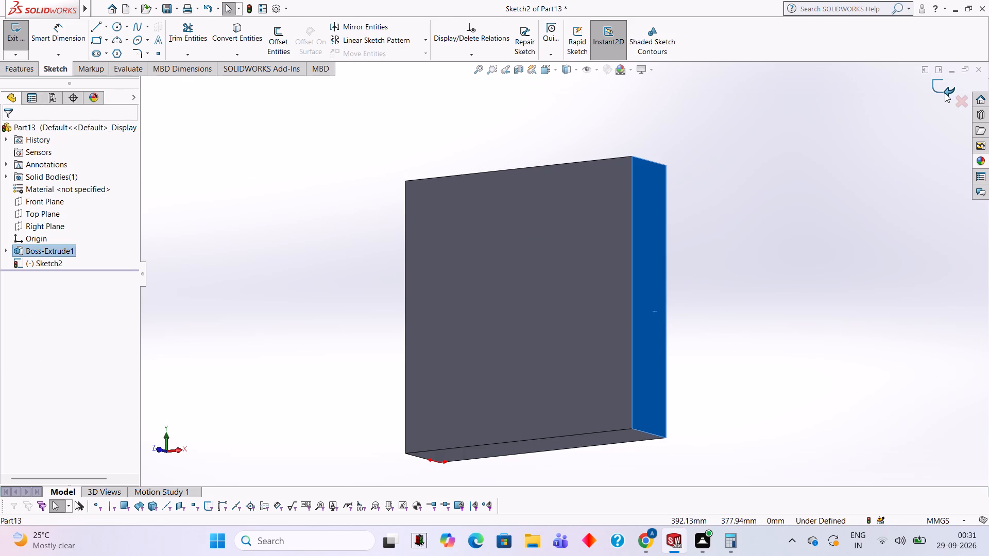
middle_drag(725, 172, 824, 358)
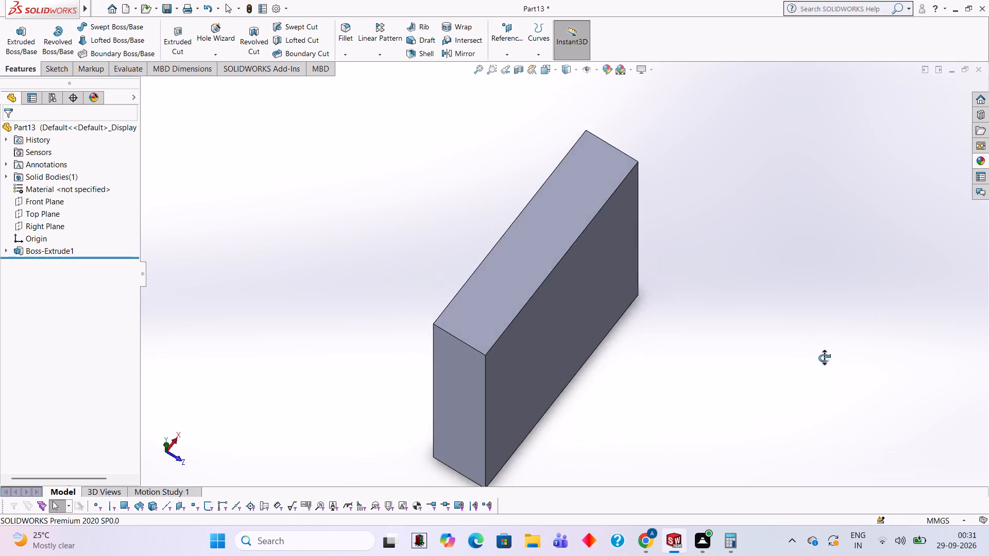
middle_drag(824, 358, 776, 168)
middle_drag(736, 304, 820, 168)
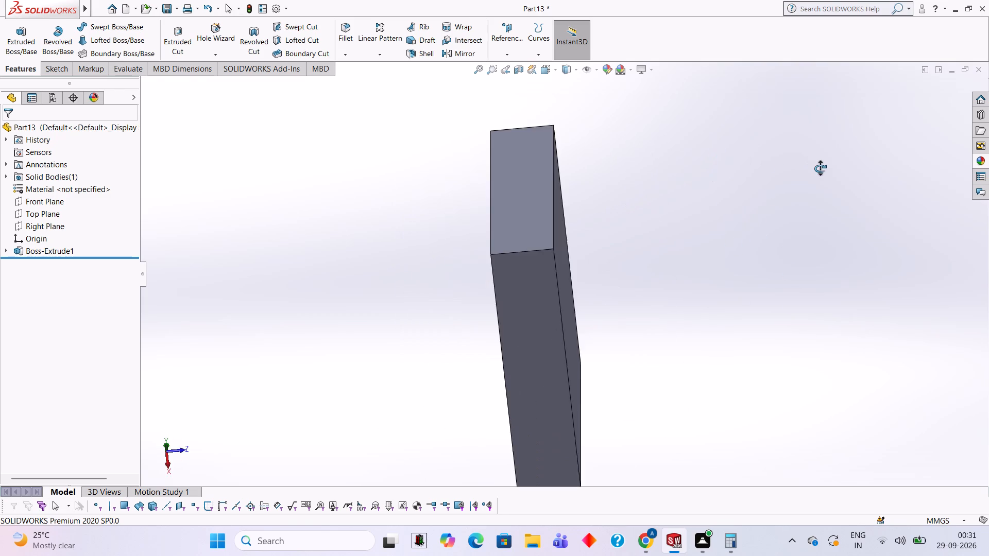
middle_drag(820, 168, 821, 277)
scroll(774, 163, down, 1)
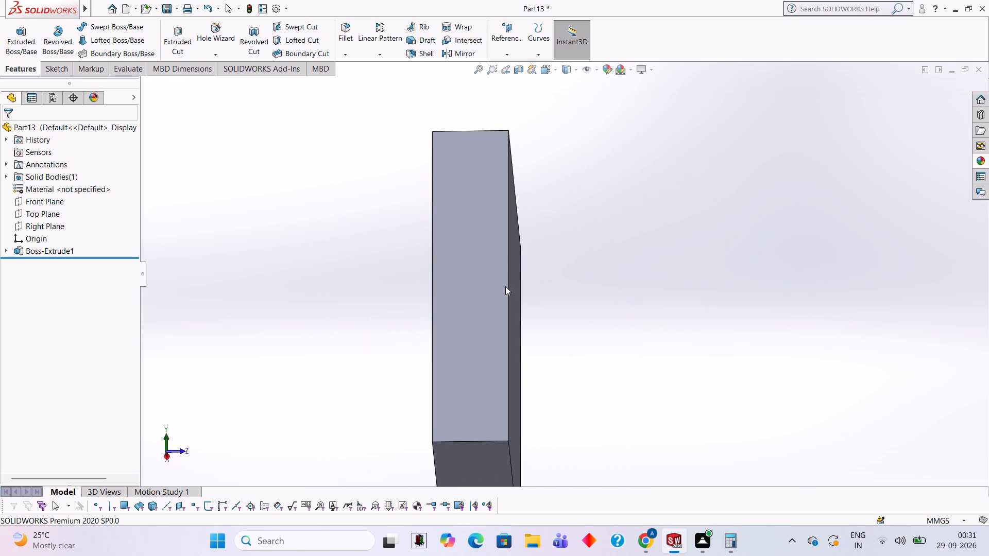
click(453, 272)
click(499, 244)
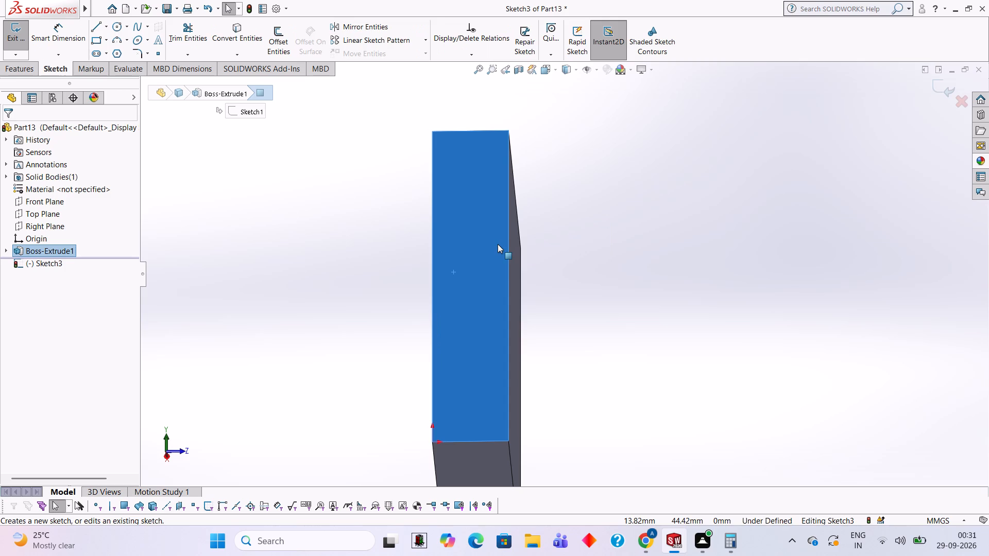
key(ctrl+8)
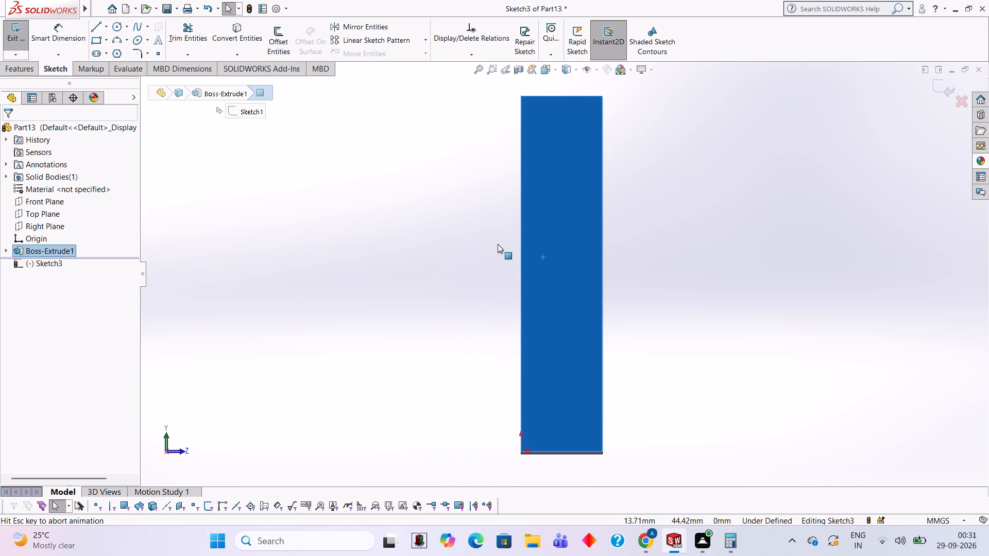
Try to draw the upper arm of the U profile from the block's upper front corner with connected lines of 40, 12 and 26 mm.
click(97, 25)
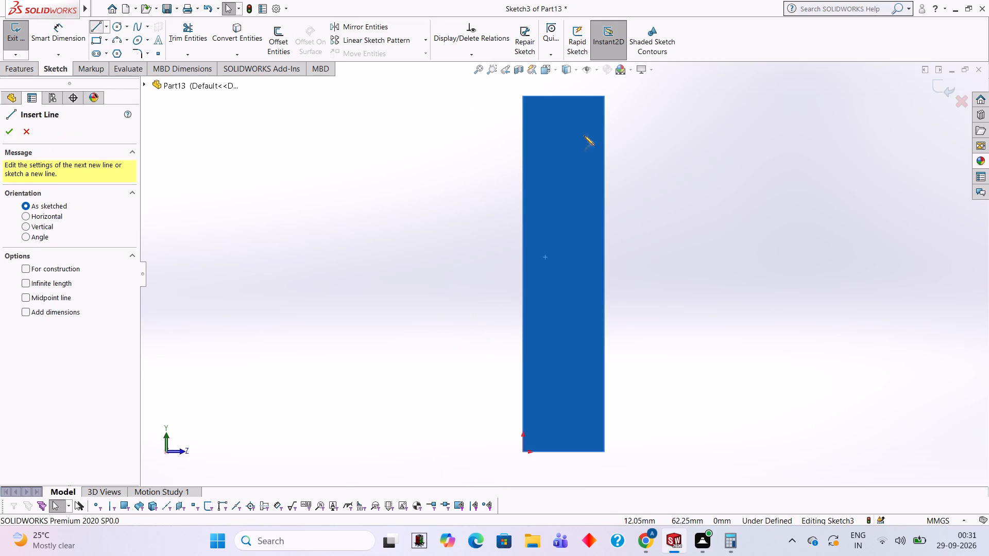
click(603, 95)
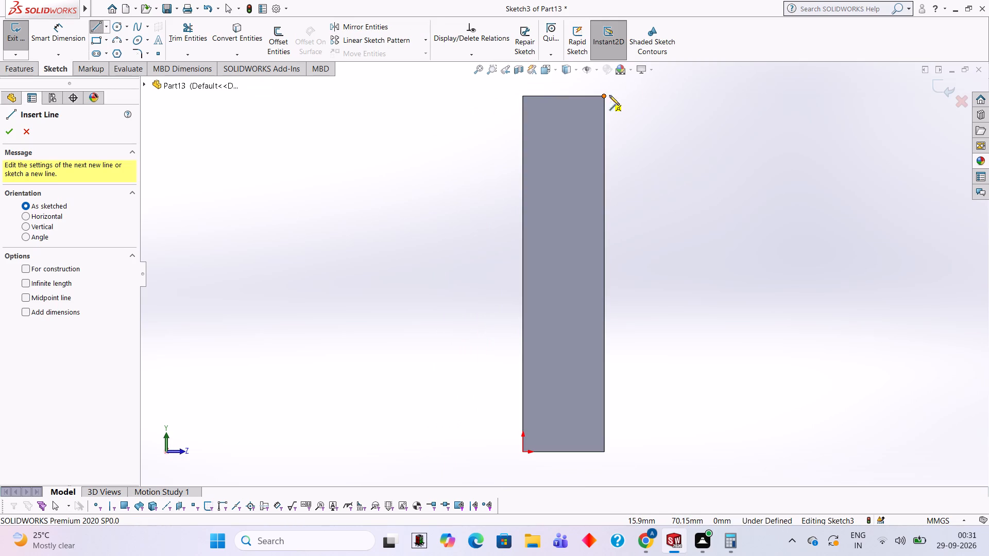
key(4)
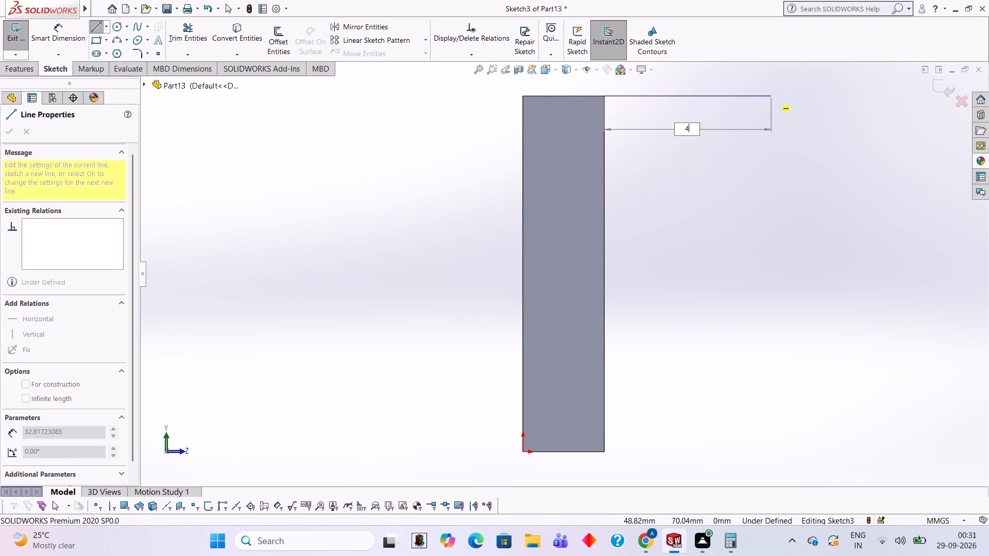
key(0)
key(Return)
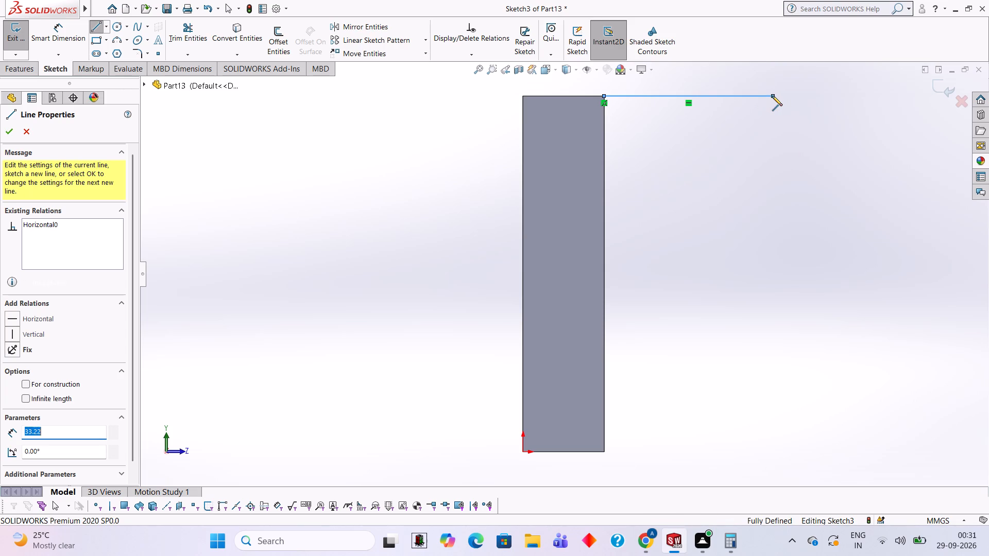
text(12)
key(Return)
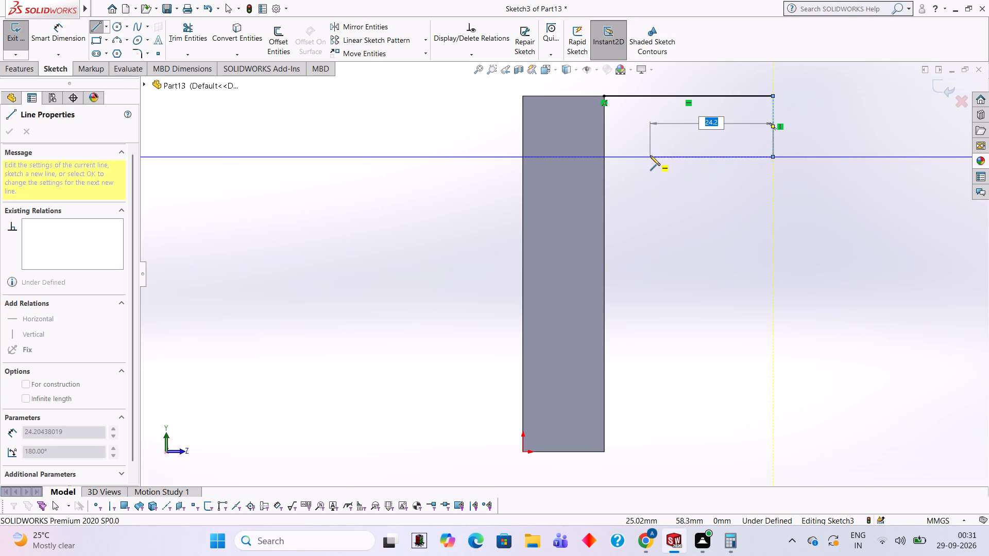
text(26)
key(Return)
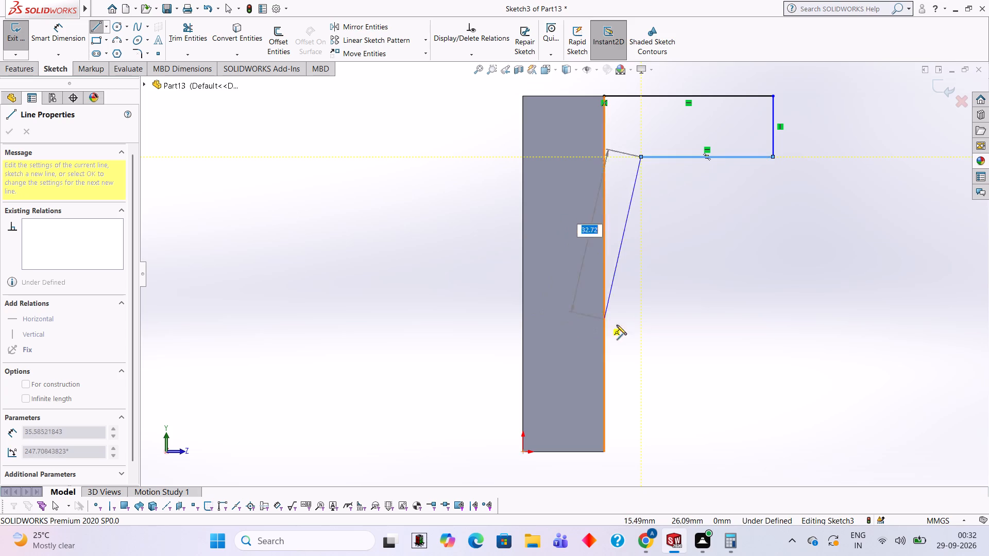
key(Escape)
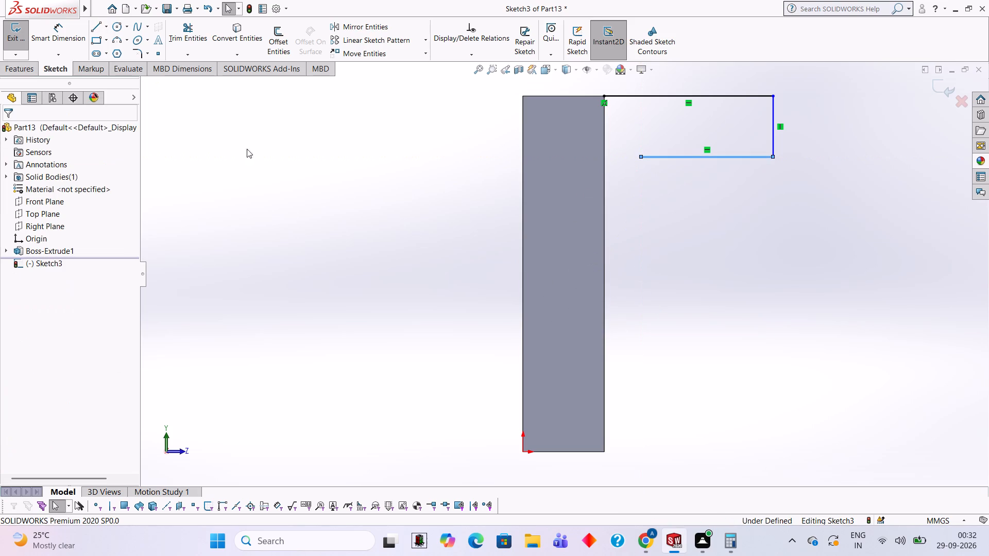
Draw the lower arm and web of the U profile from the block's lower front corner with connected lines of 40, 12, 26 and 46 mm.
click(101, 22)
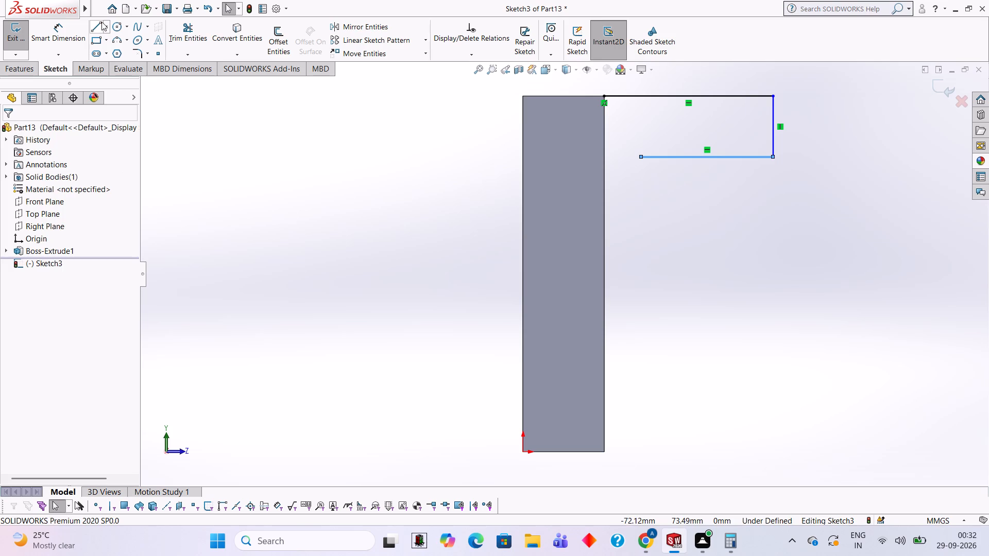
click(605, 451)
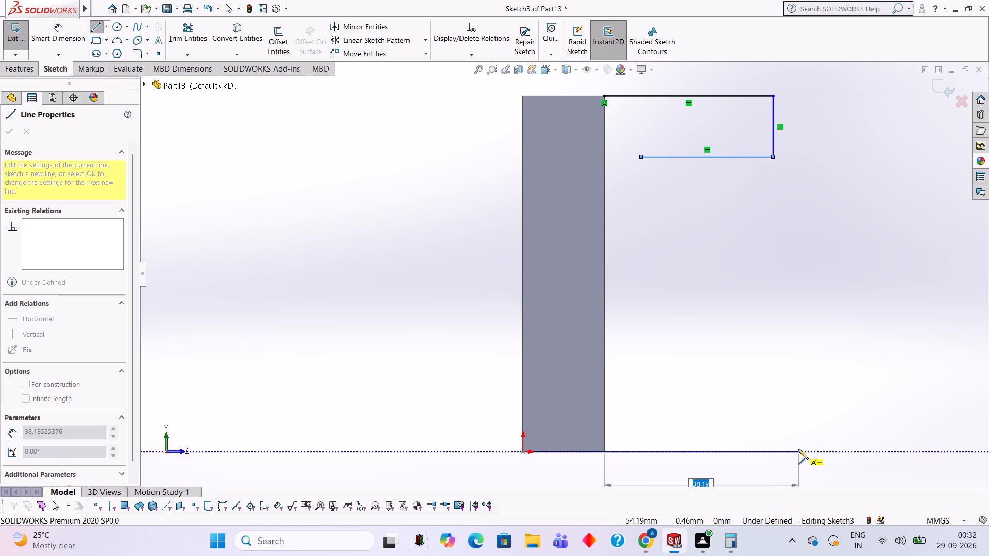
text(40)
key(Return)
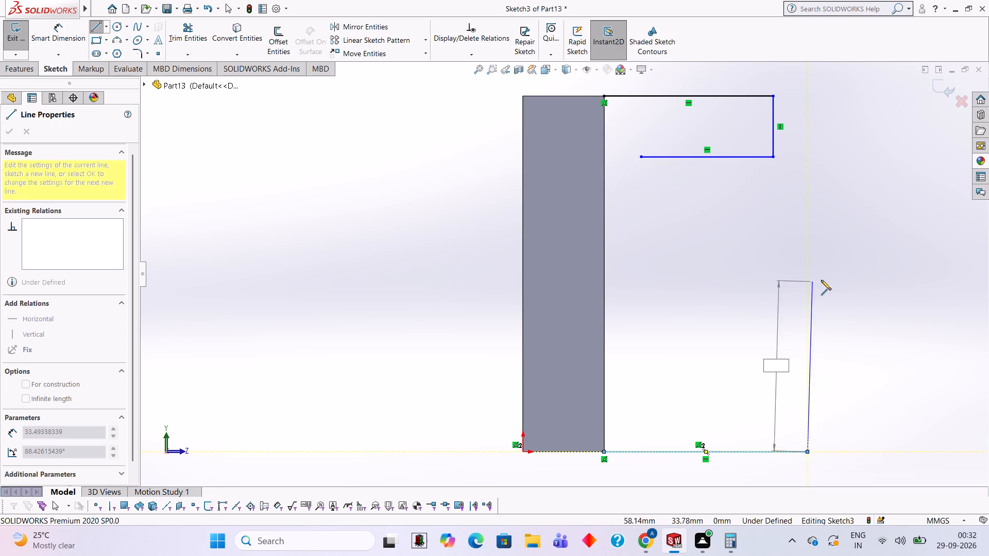
text(12)
key(Return)
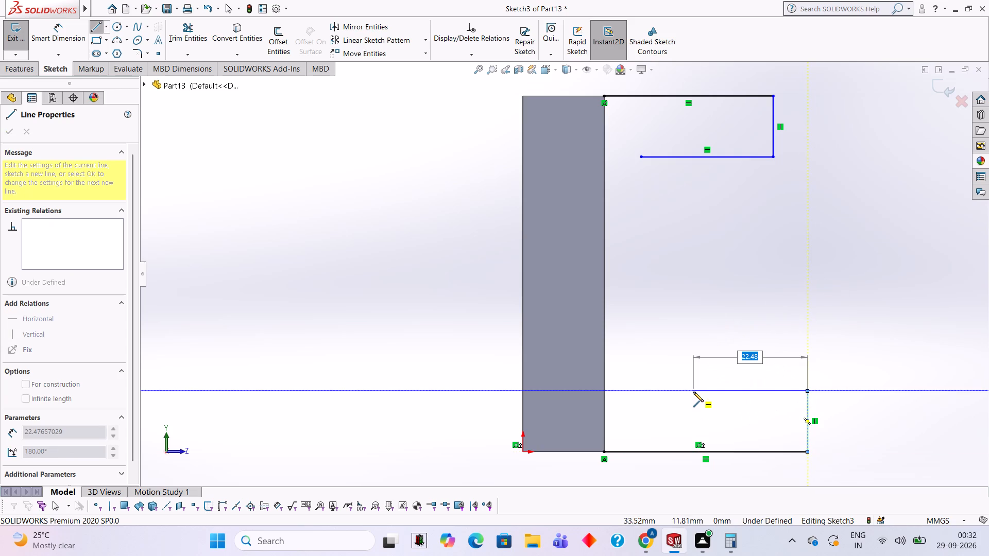
text(26)
key(Return)
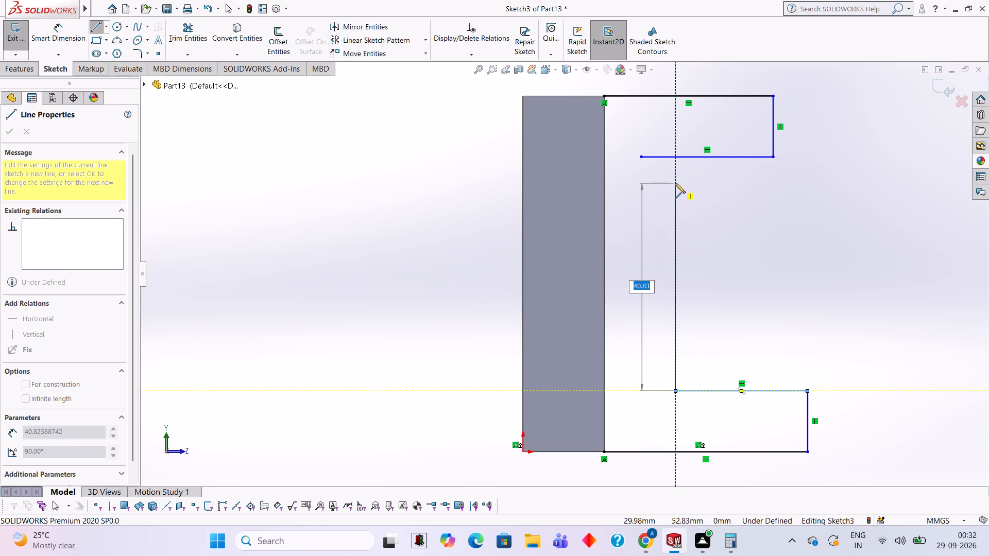
text(46)
key(Return)
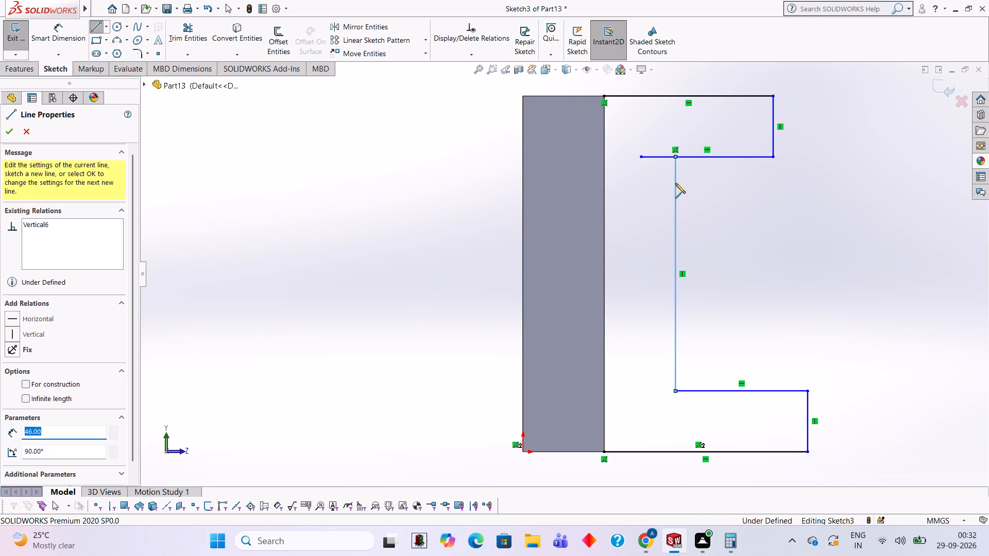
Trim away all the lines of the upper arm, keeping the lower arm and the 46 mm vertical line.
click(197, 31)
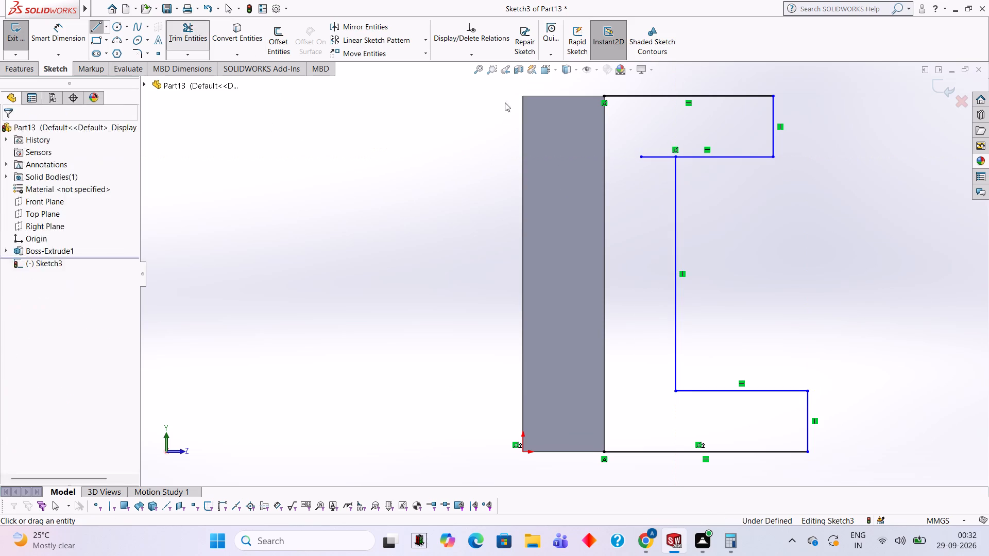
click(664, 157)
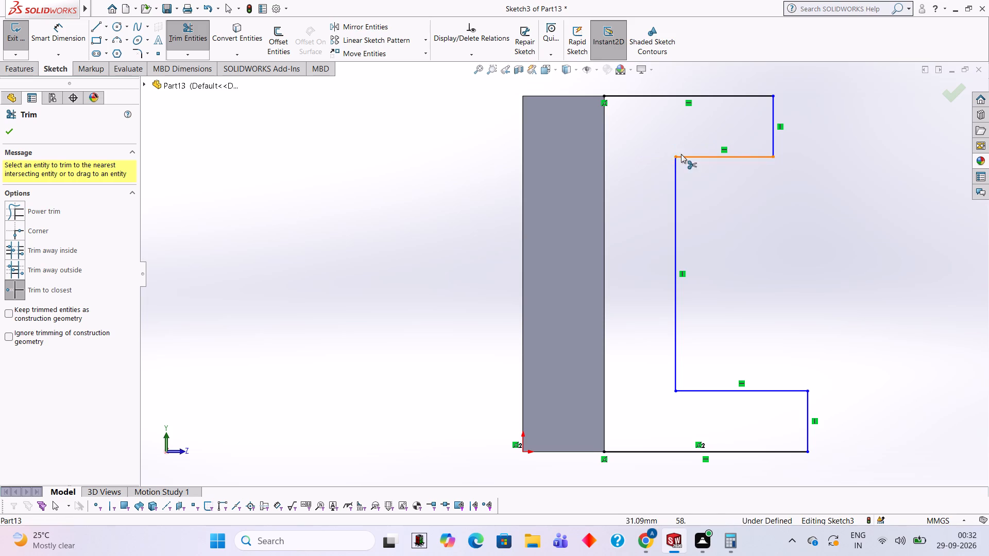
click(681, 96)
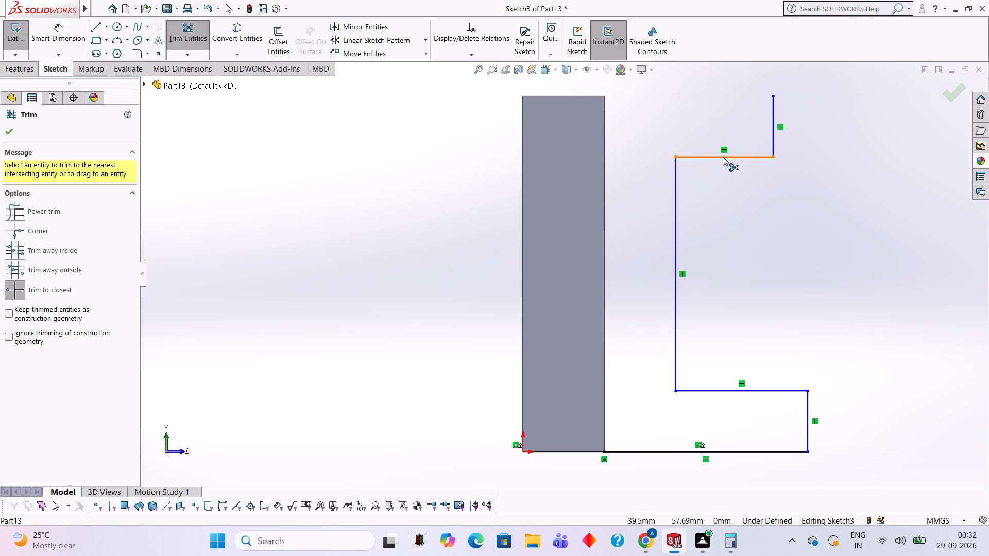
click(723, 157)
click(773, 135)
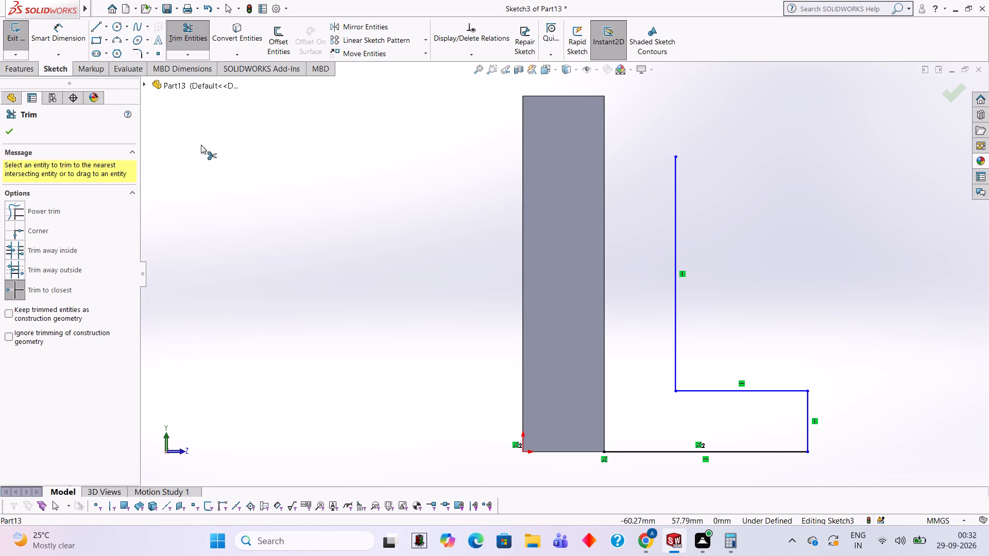
Redraw the upper arm from the block's upper front corner with 40 and 12 mm lines and join it horizontally to the web's upper end.
click(99, 31)
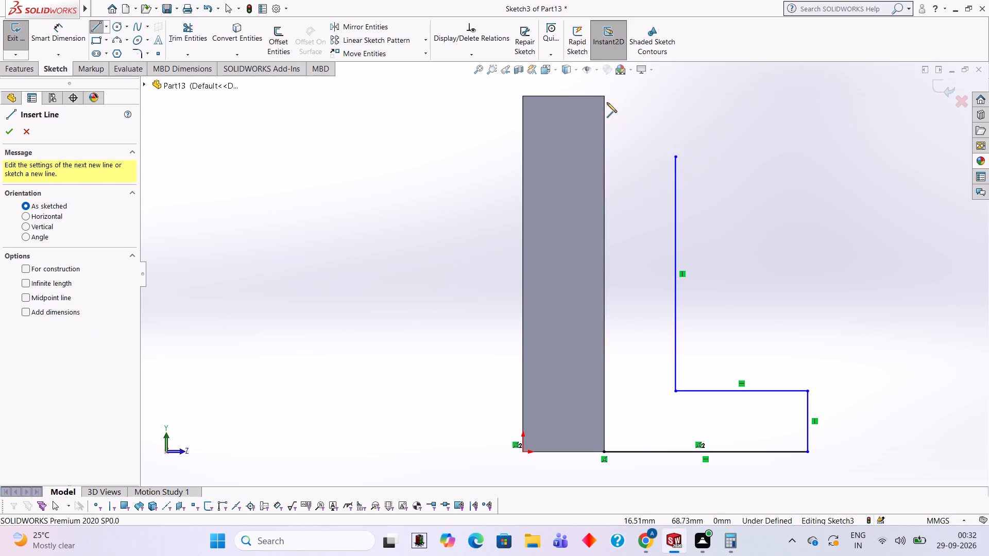
click(603, 96)
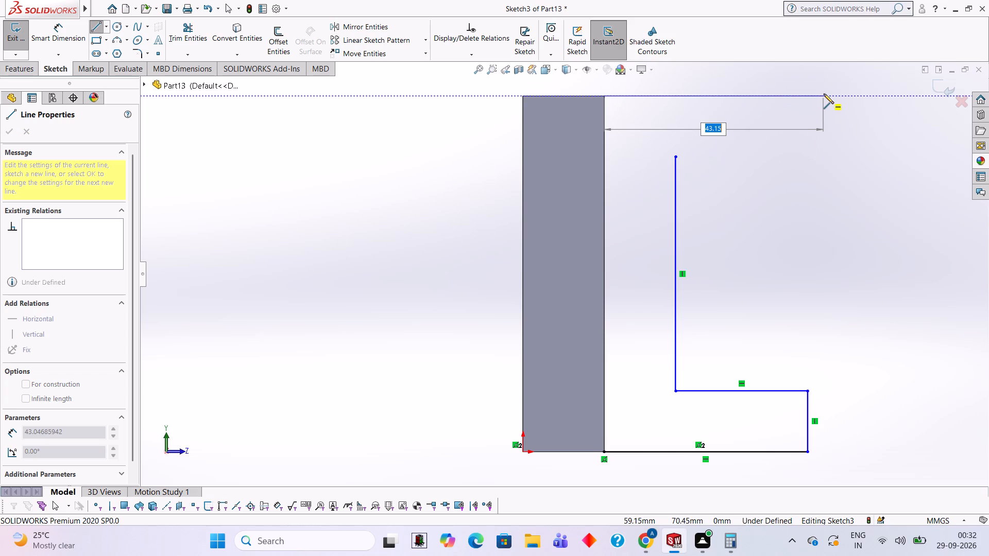
text(40)
key(Return)
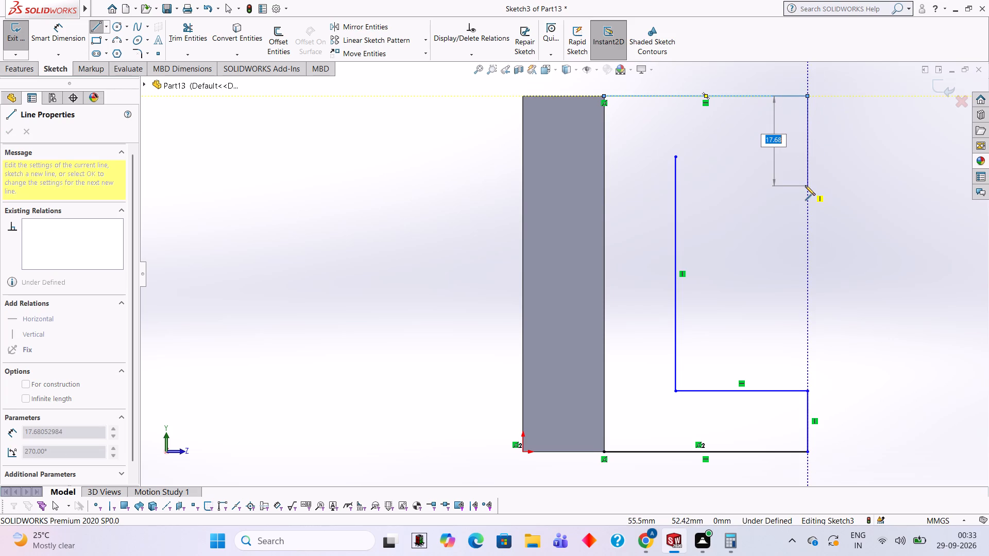
text(12)
key(Return)
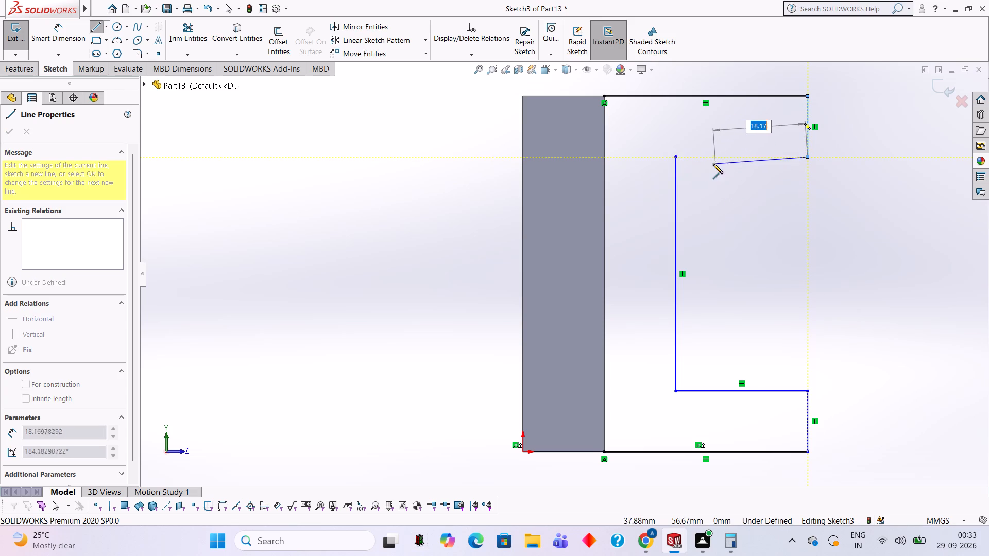
click(675, 157)
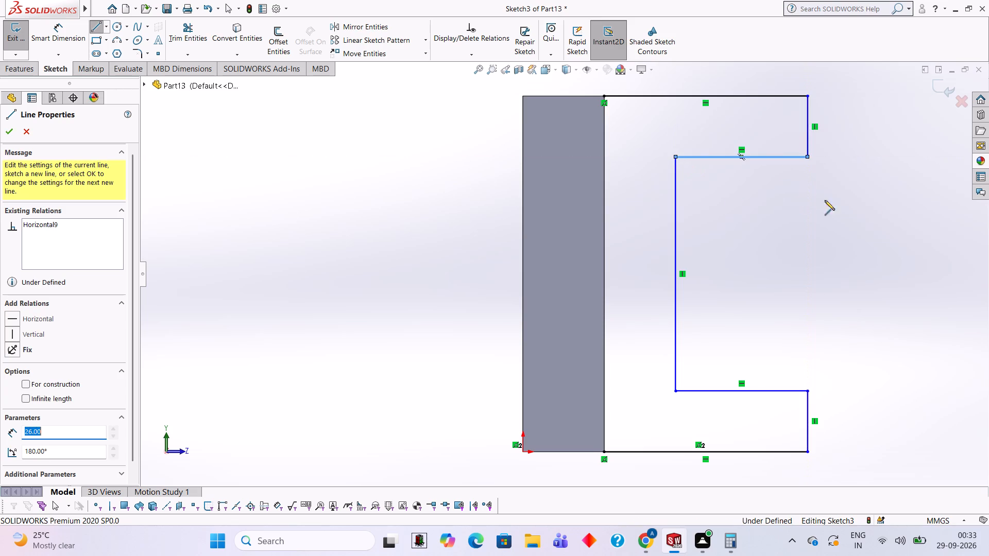
Extrude the U profile as a boss 8 mm deep in the reversed direction, into the block's side, closing the sketch with the model edges.
middle_drag(928, 202, 868, 210)
middle_drag(769, 158, 730, 125)
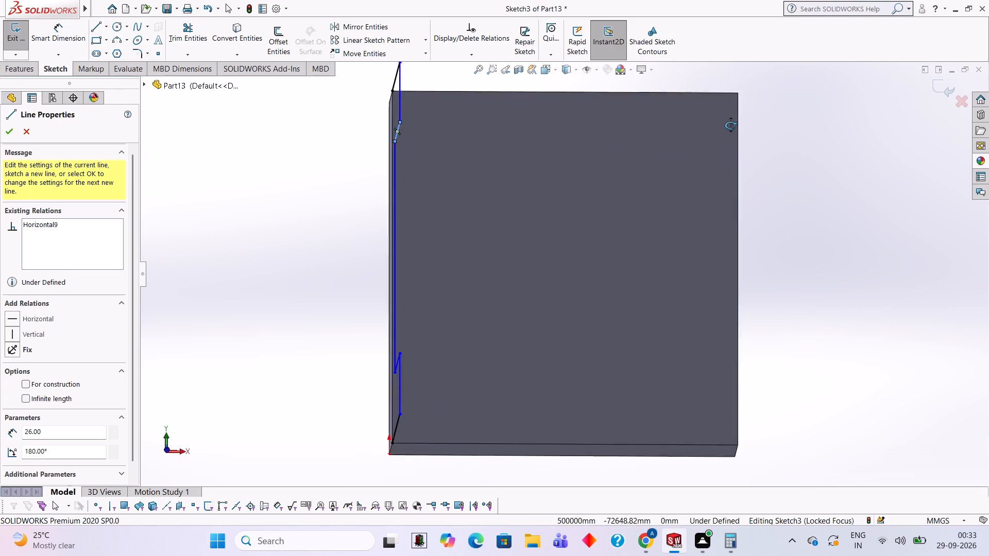
middle_drag(730, 125, 730, 125)
scroll(730, 125, up, 1)
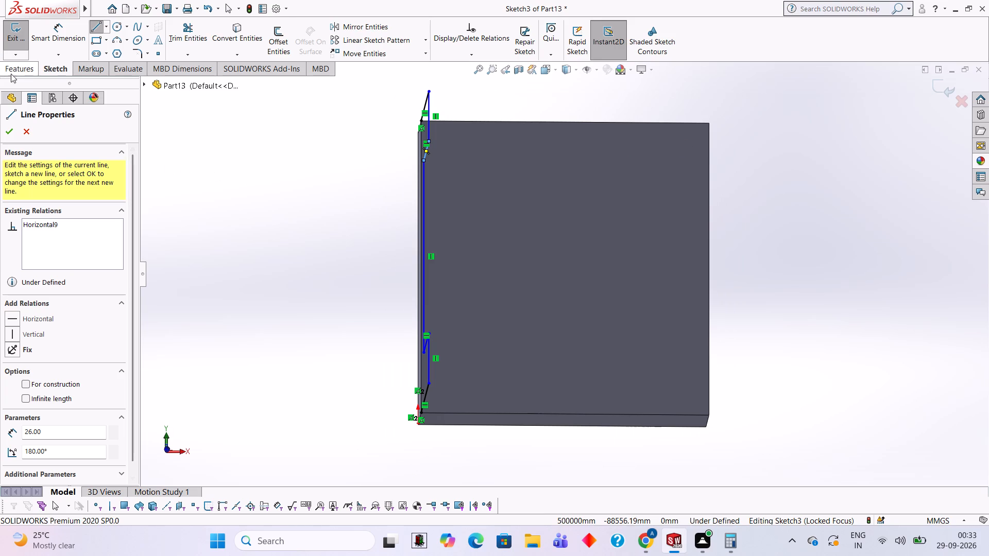
click(32, 65)
click(22, 38)
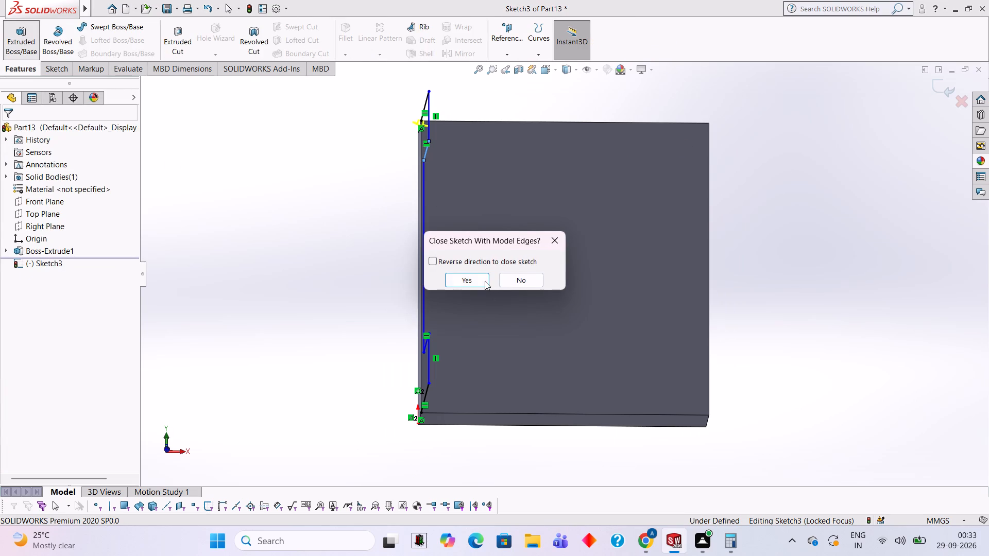
click(485, 281)
middle_drag(483, 279, 509, 292)
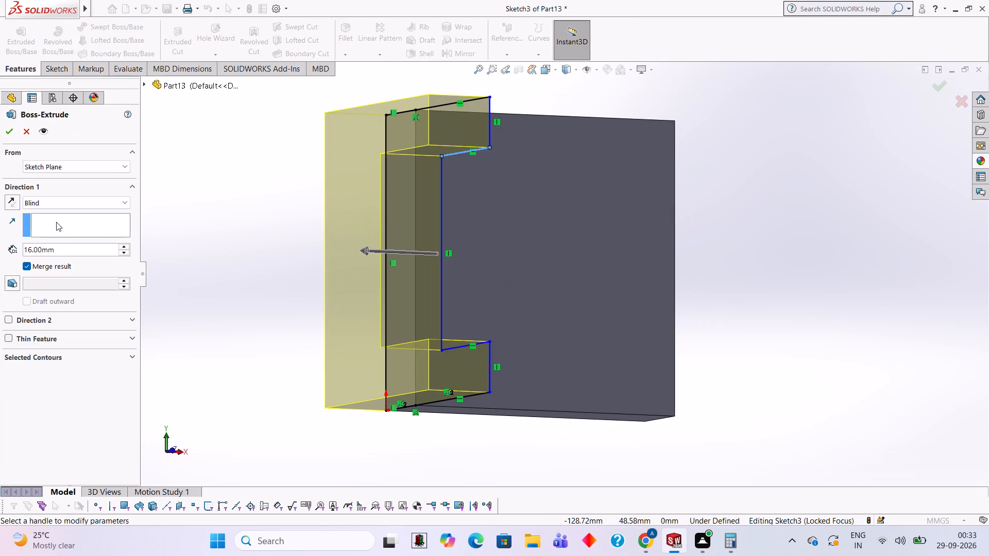
click(13, 211)
click(12, 203)
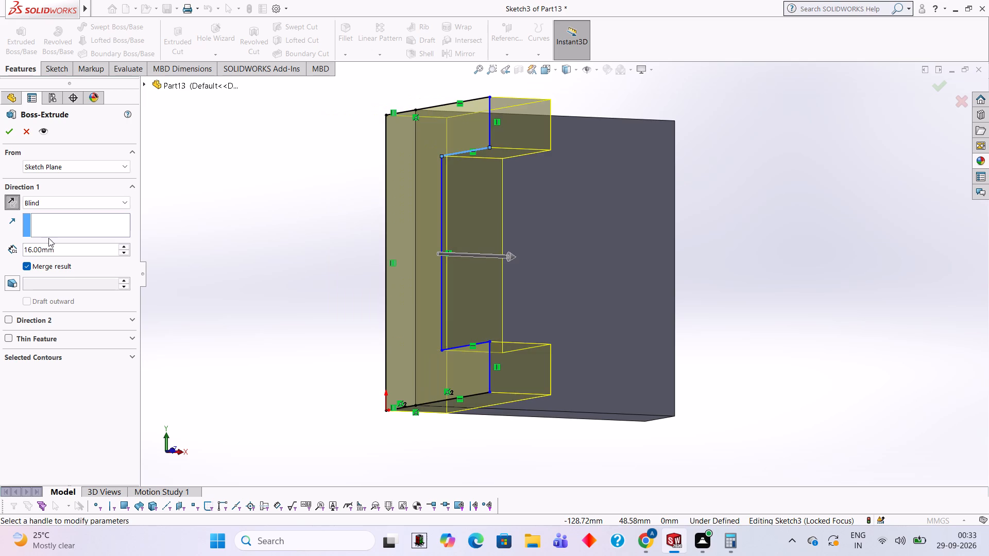
click(66, 246)
key(BackSpace)
key(BackSpace)
key(BackSpace)
key(BackSpace)
key(BackSpace)
key(BackSpace)
key(BackSpace)
key(8)
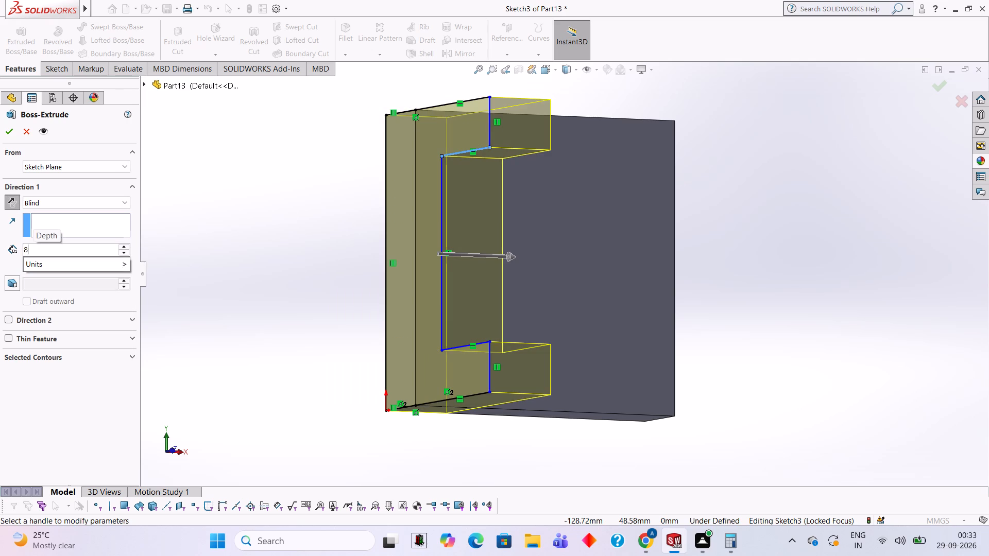
key(Return)
scroll(193, 281, down, 1)
middle_drag(693, 229, 645, 224)
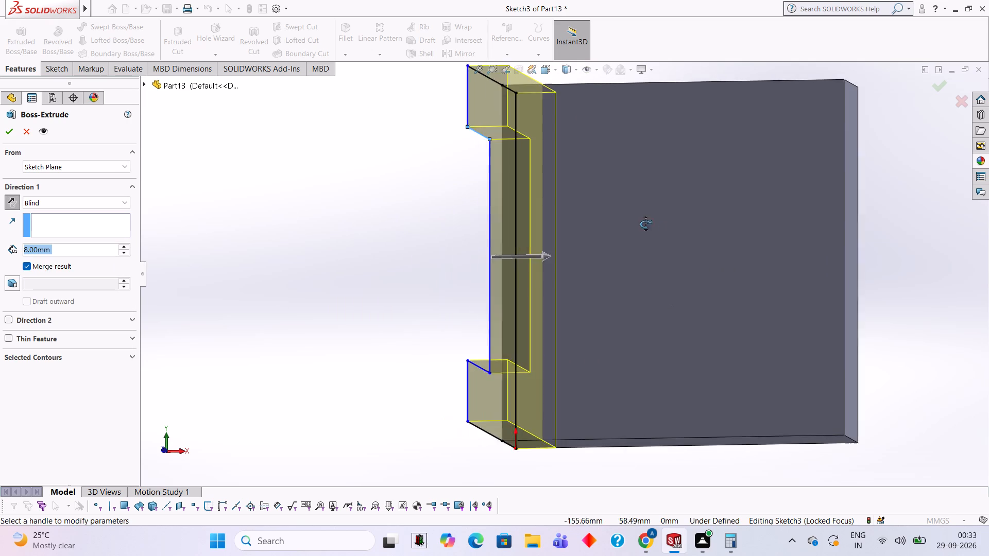
middle_drag(645, 224, 644, 223)
click(6, 130)
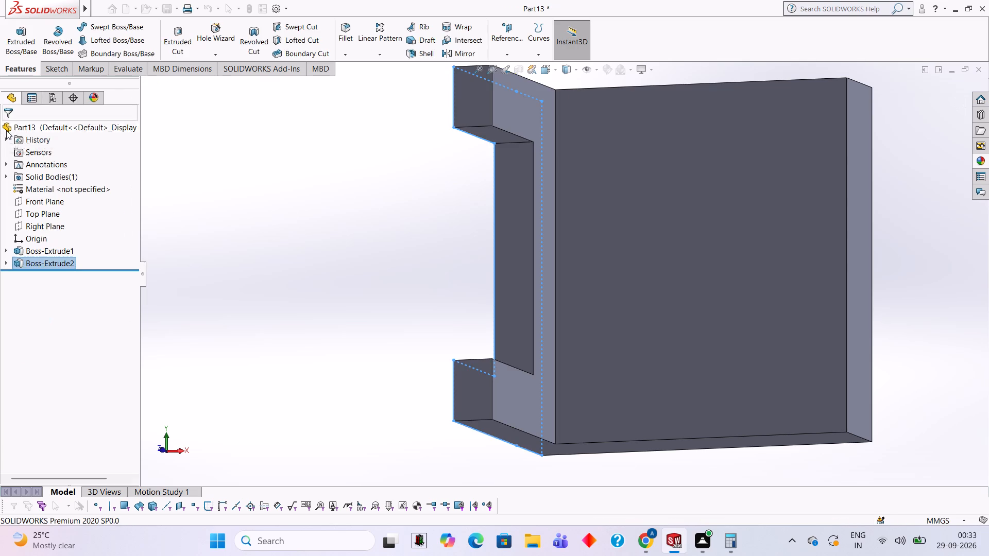
click(328, 252)
Open a new sketch on the block's large front face.
middle_drag(344, 258, 372, 260)
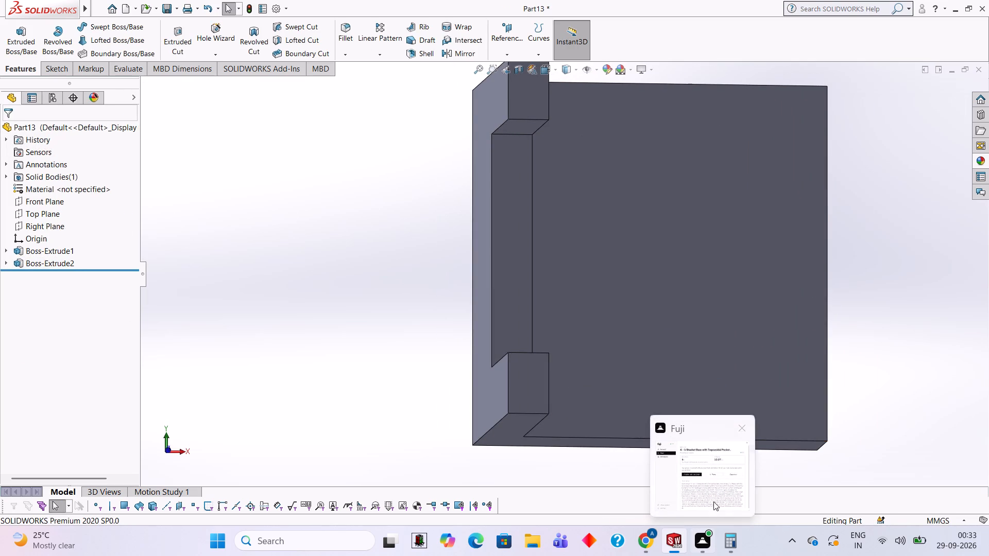
middle_drag(689, 235, 672, 236)
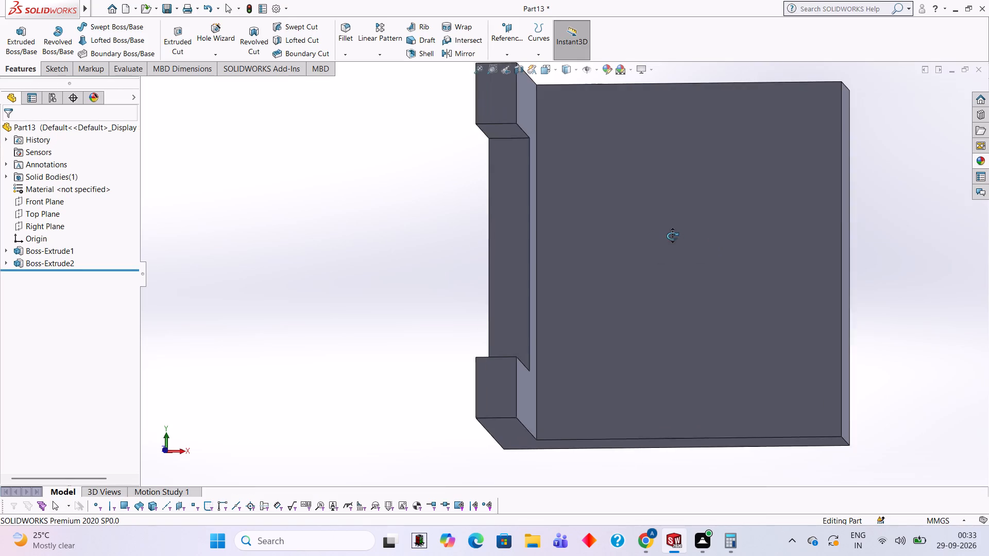
middle_drag(672, 236, 671, 236)
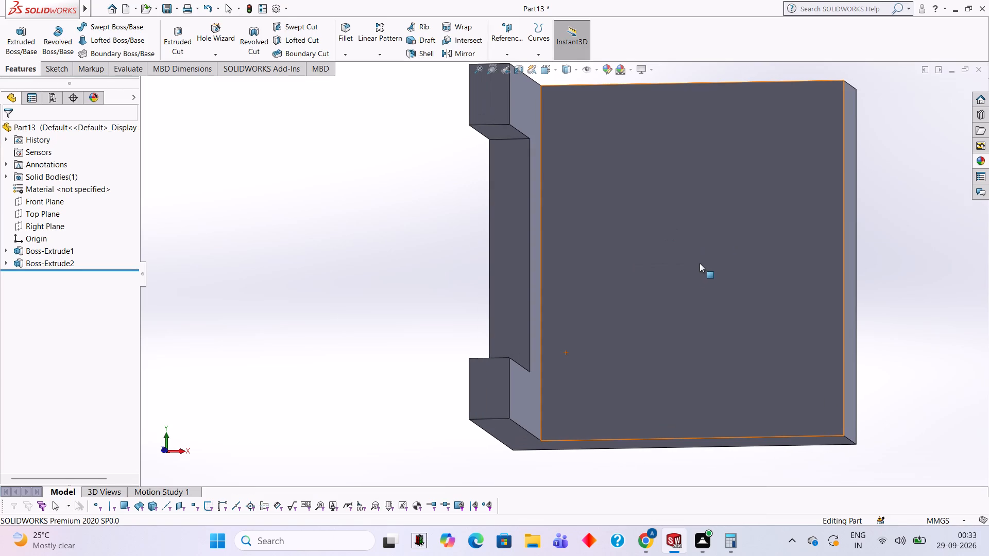
scroll(700, 263, up, 1)
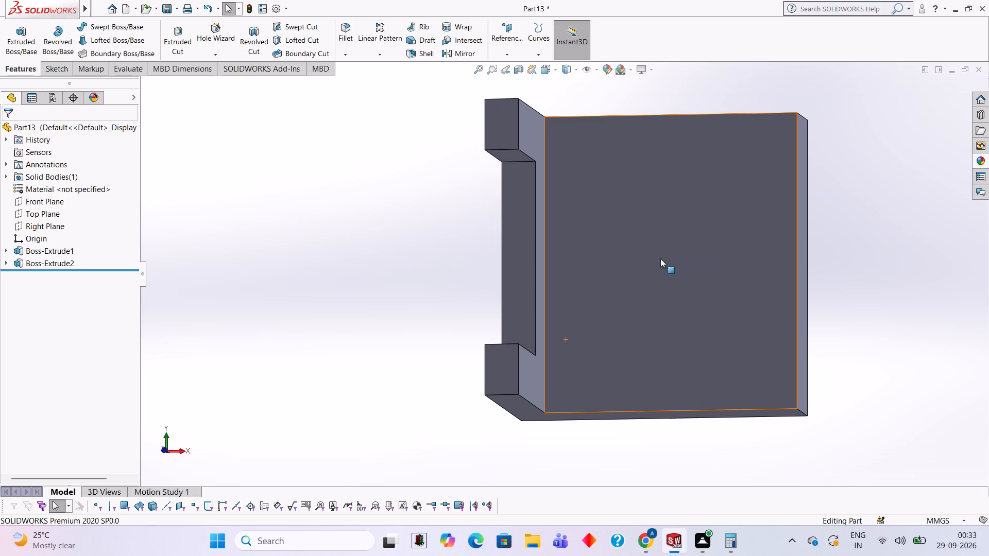
middle_drag(663, 260, 672, 259)
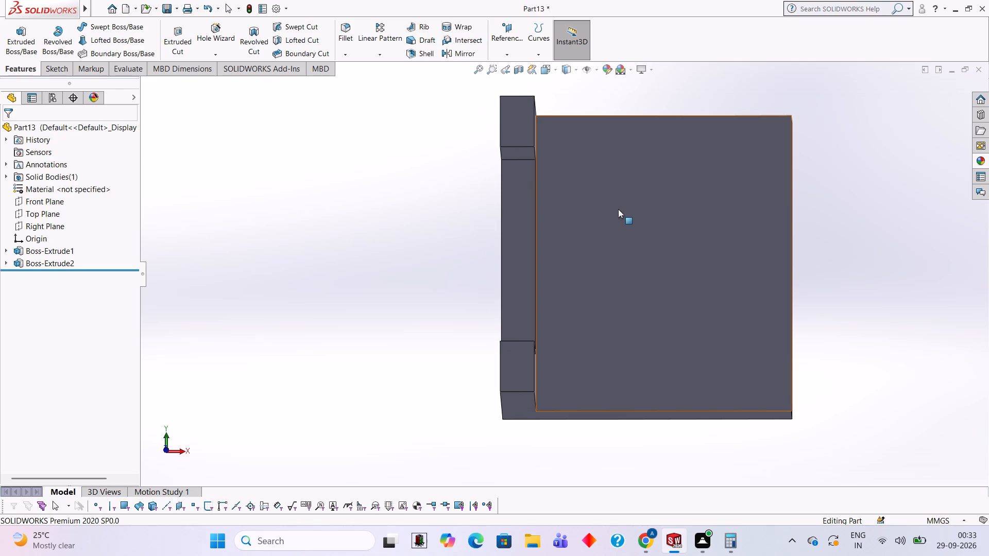
click(667, 254)
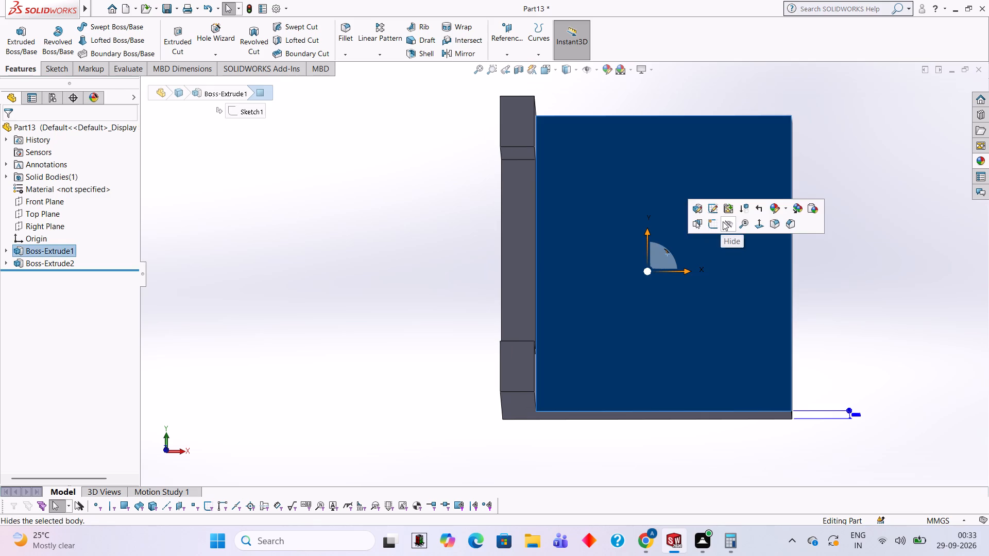
click(714, 222)
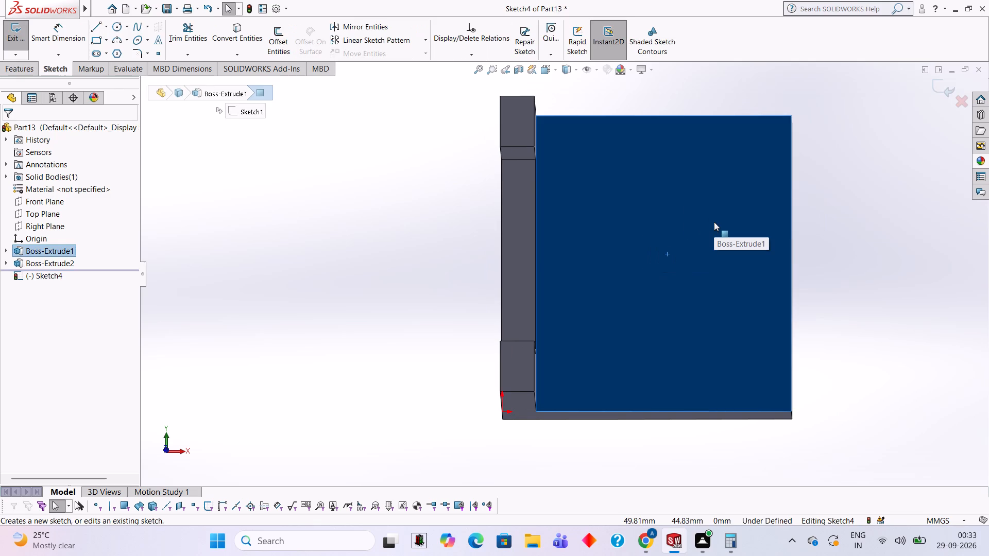
key(ctrl+8)
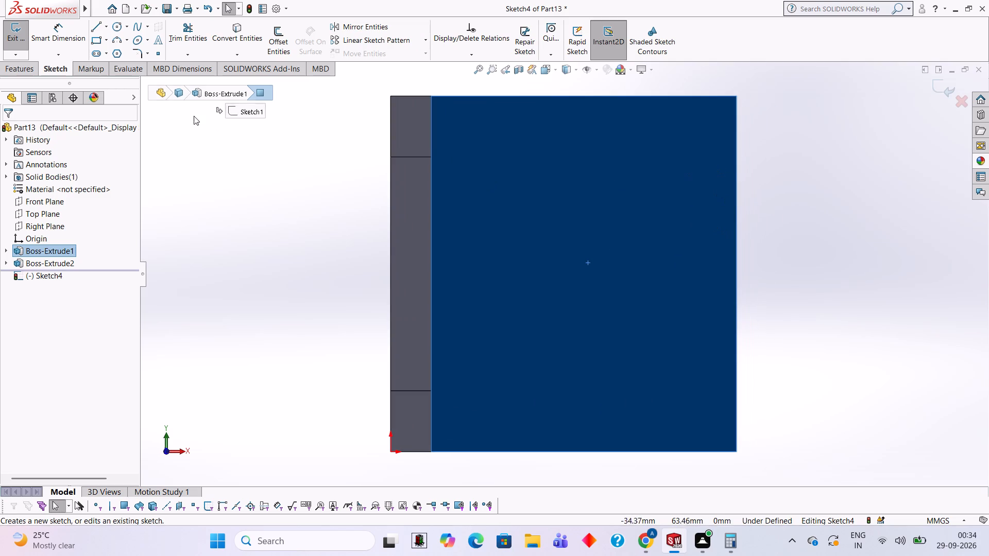
Calculate 34+18 in Calculator and draw a 52 mm vertical line down from the midpoint of the front face's top edge.
click(96, 29)
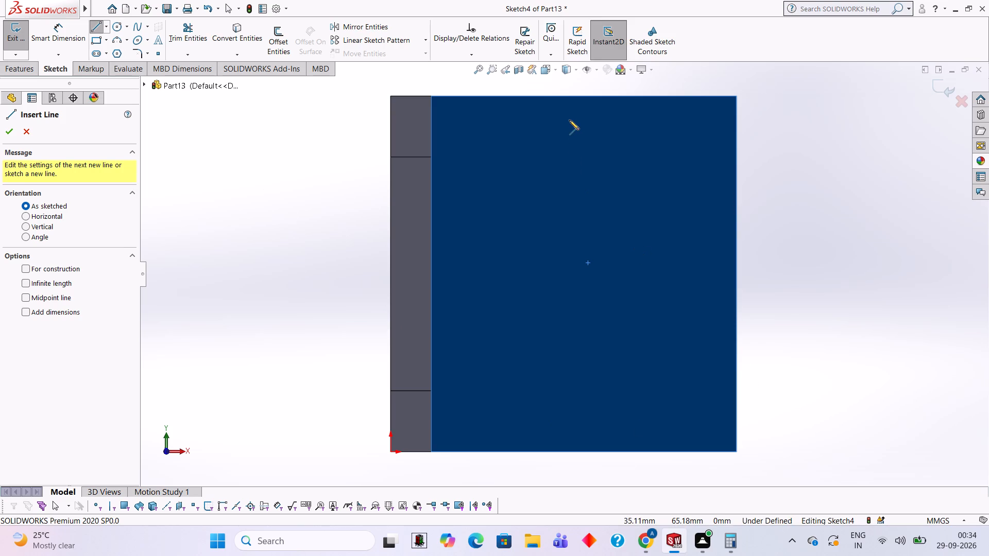
click(582, 95)
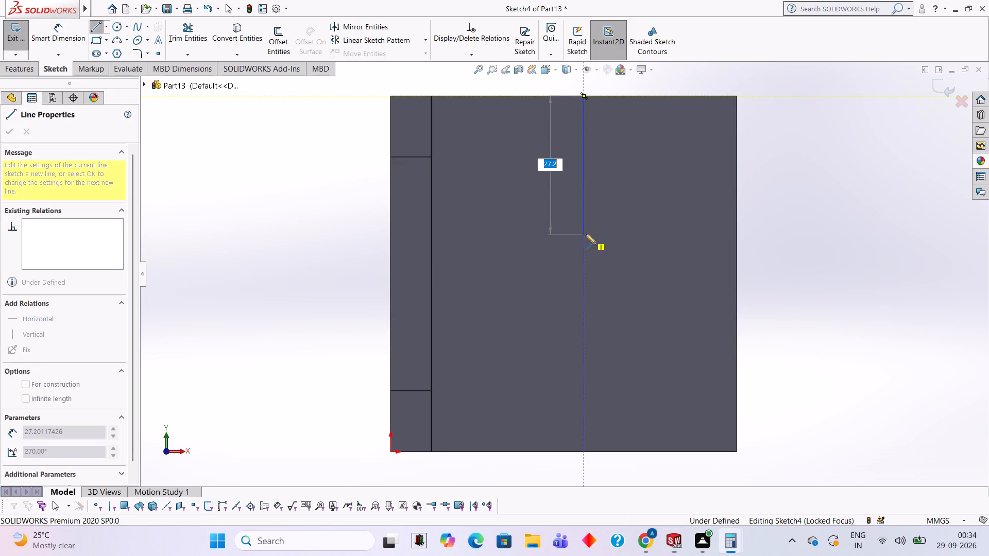
text(34+18)
key(Return)
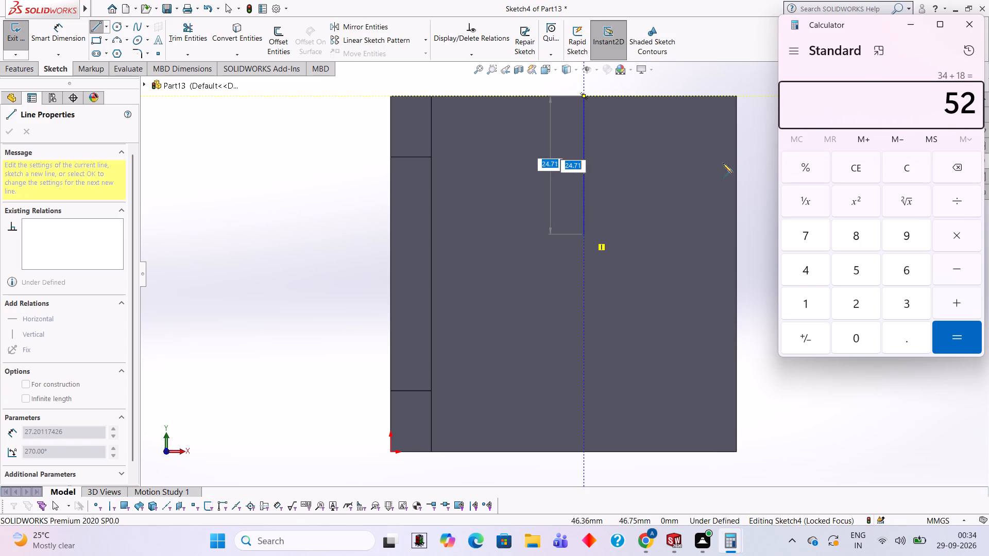
click(964, 22)
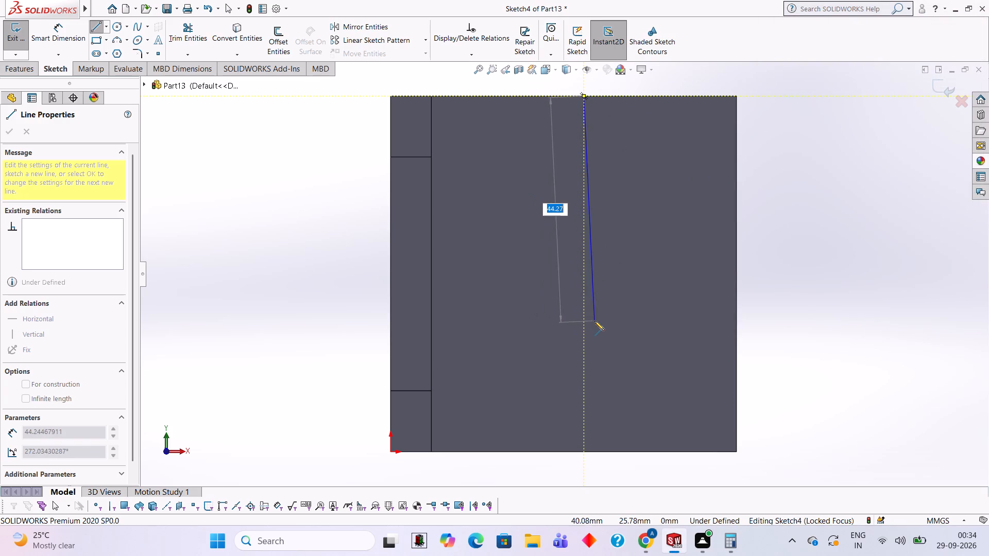
text(52)
key(Return)
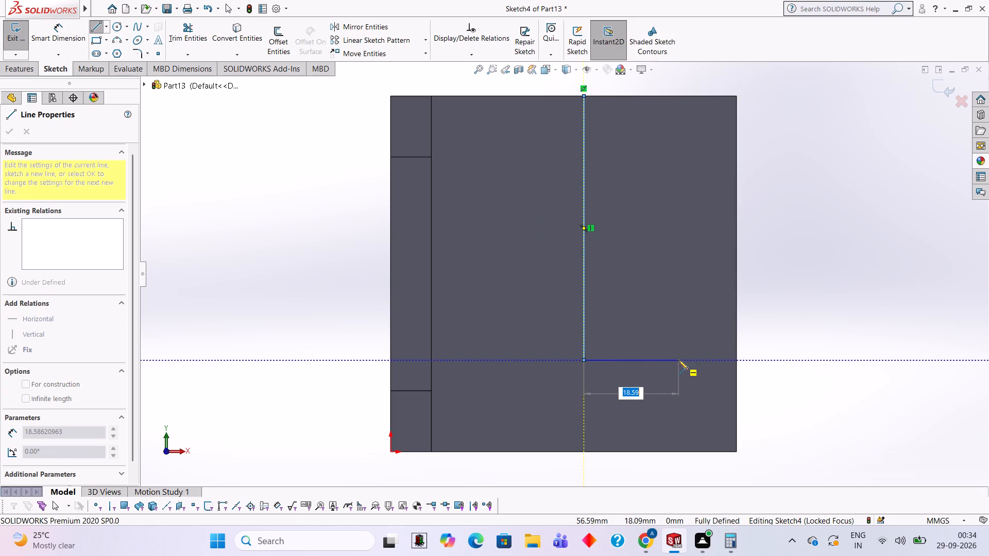
Draw the trapezoid's base from the vertical line's lower end with a 20 mm horizontal line rightward and a 40 mm line back leftward.
text(20)
key(Return)
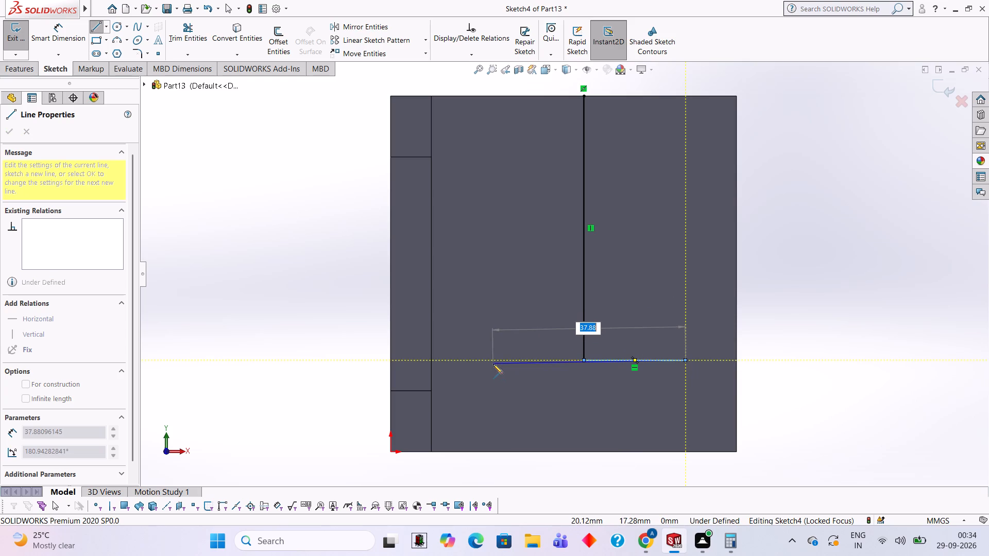
text(40)
key(Return)
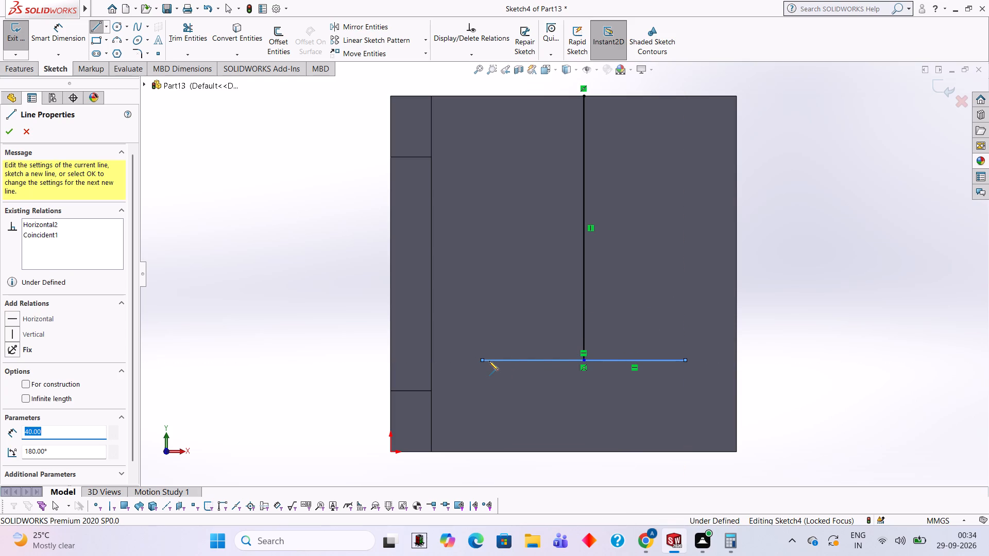
key(Escape)
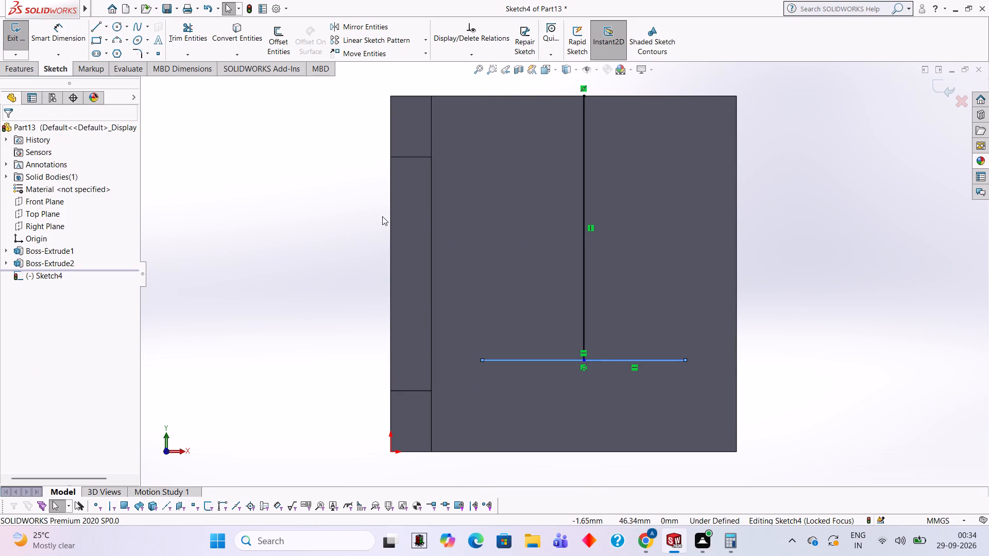
Draw an 18 mm vertical line down from the top edge's midpoint, continuing with 9 mm horizontal lines leftward, back to centre and rightward.
click(96, 28)
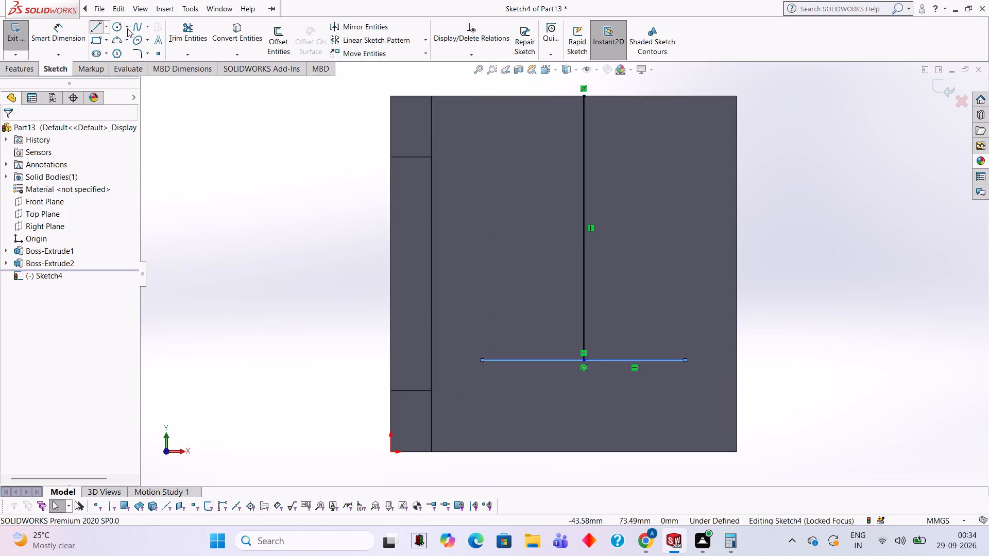
click(583, 95)
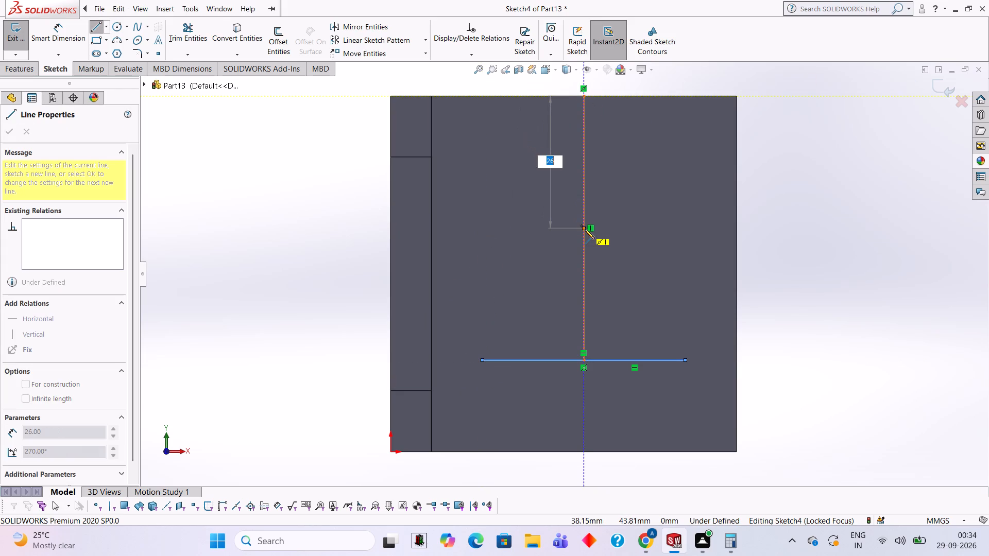
text(18)
key(Return)
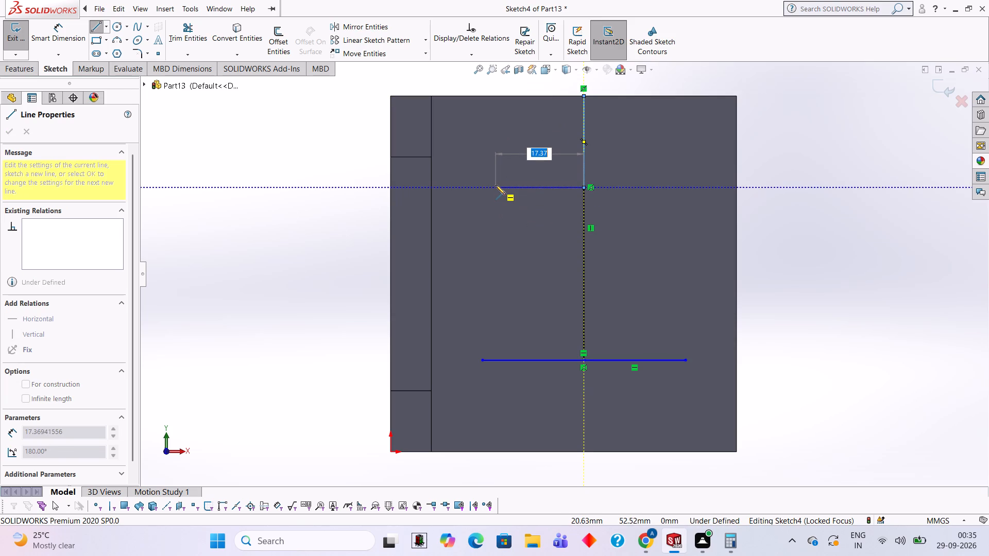
key(9)
key(Return)
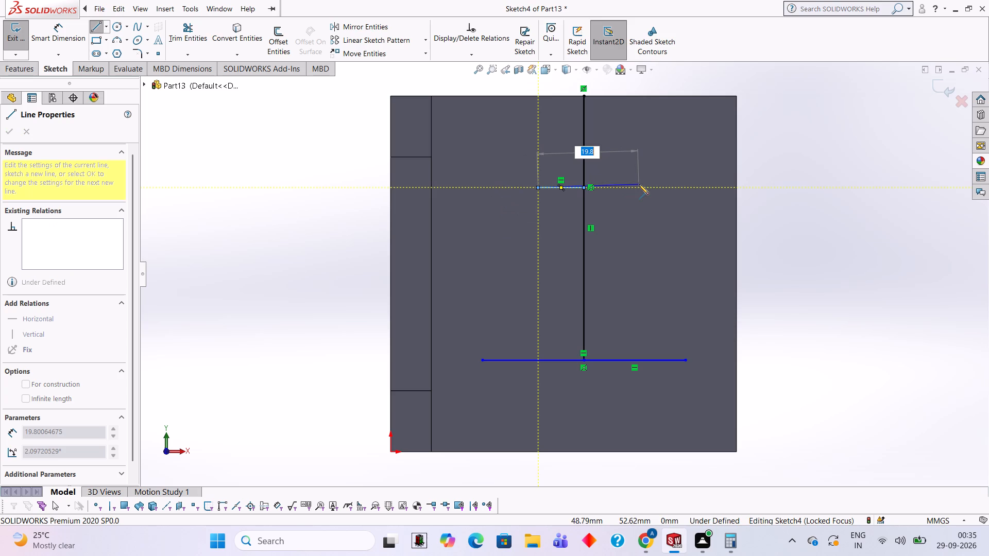
key(9)
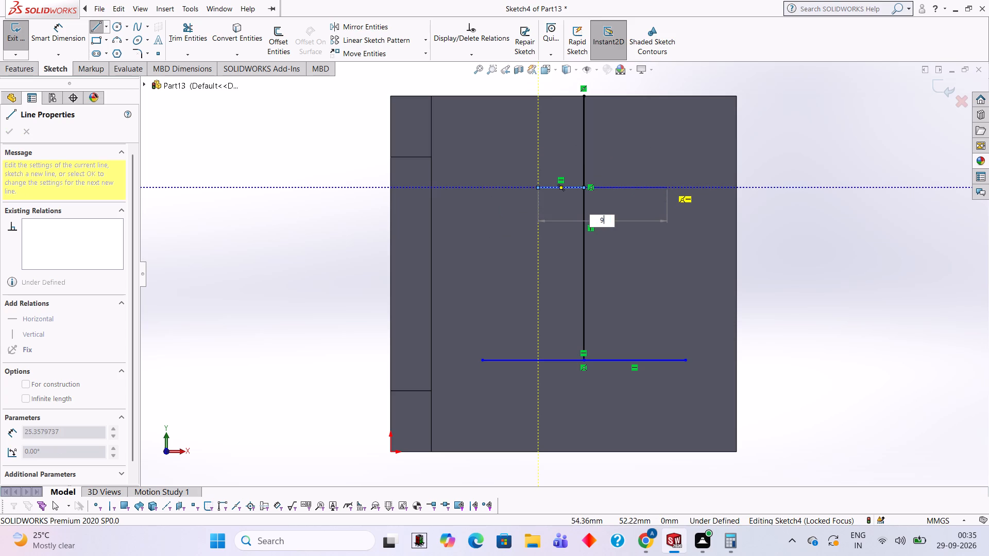
key(Return)
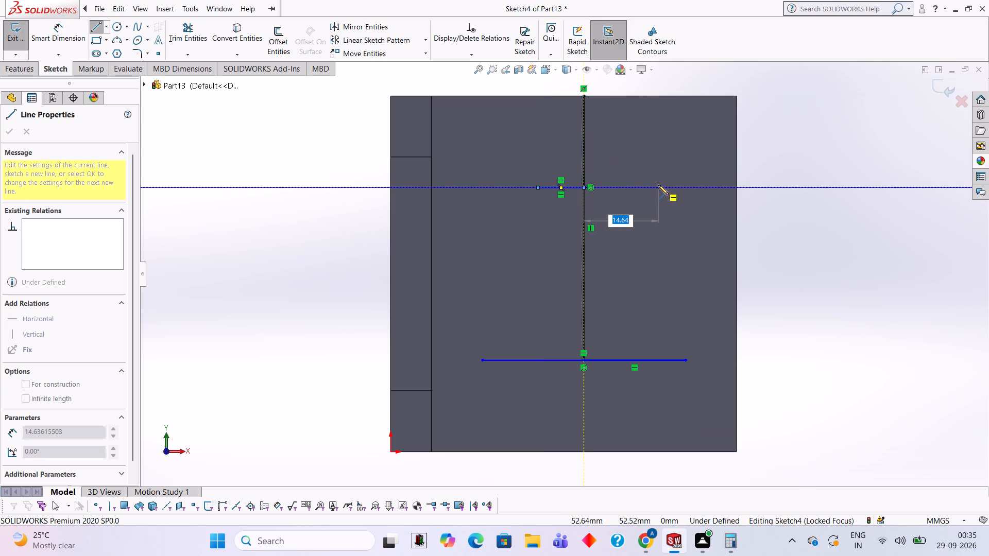
key(1)
key(BackSpace)
key(9)
key(Return)
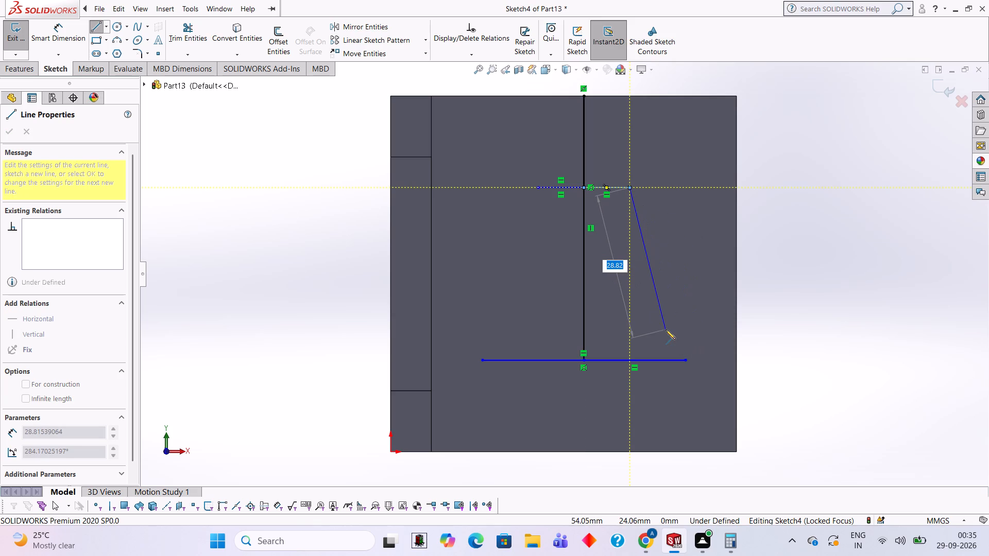
Close the trapezoid by drawing its two slanted sides between the ends of the 18 mm top line and the 40 mm base.
click(687, 361)
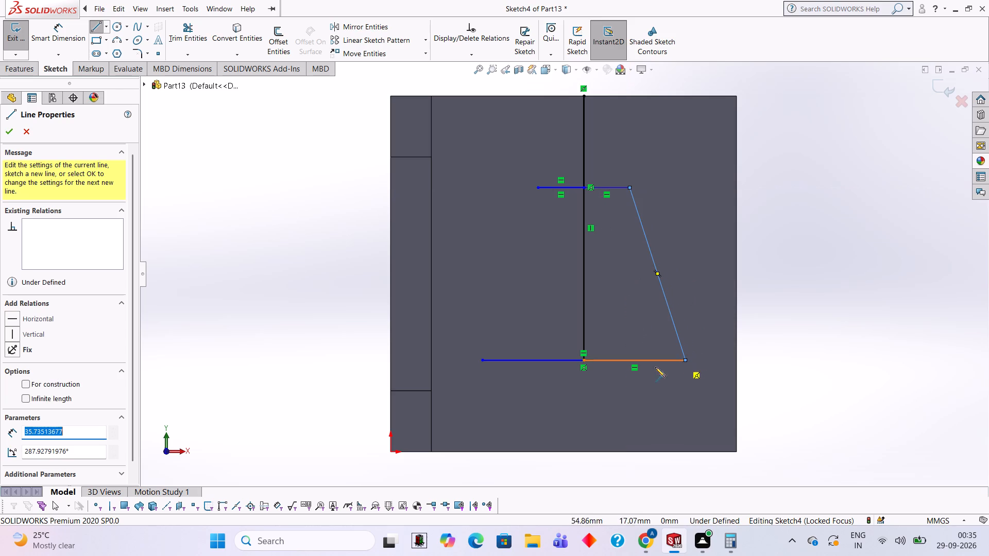
click(482, 361)
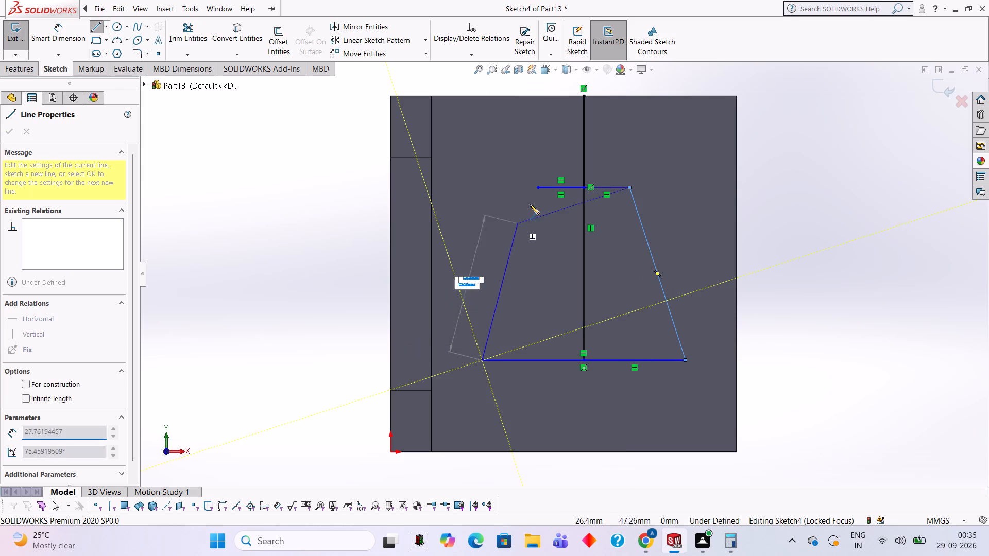
click(536, 189)
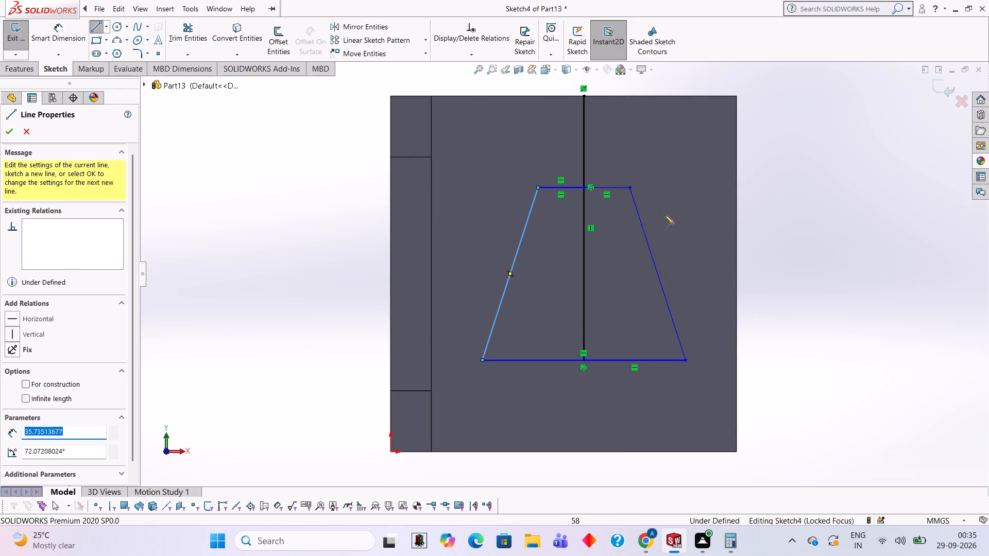
click(309, 123)
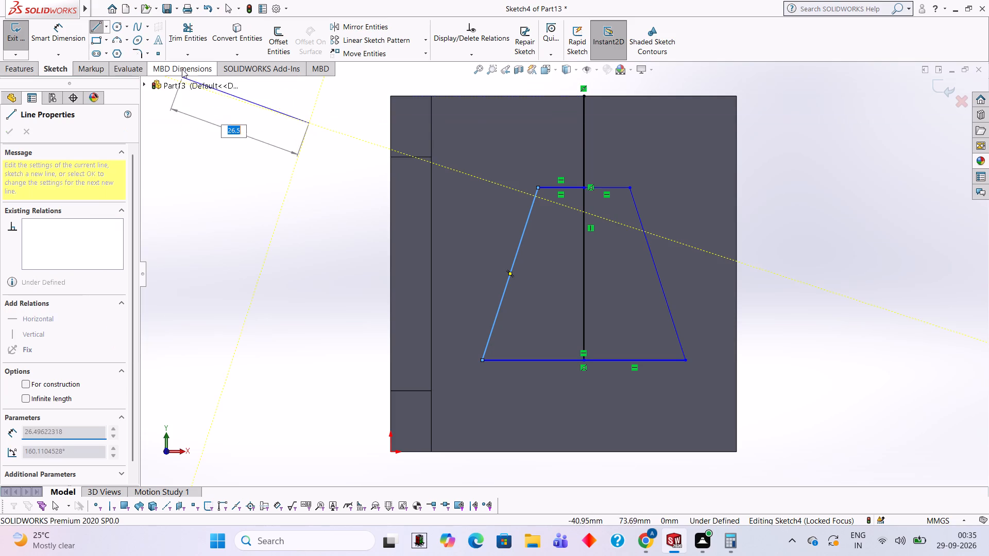
key(Escape)
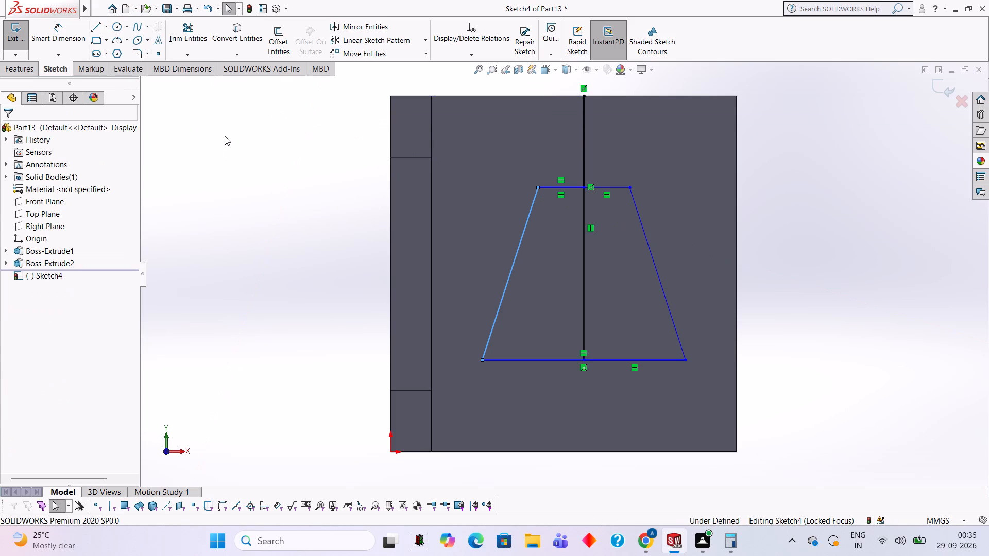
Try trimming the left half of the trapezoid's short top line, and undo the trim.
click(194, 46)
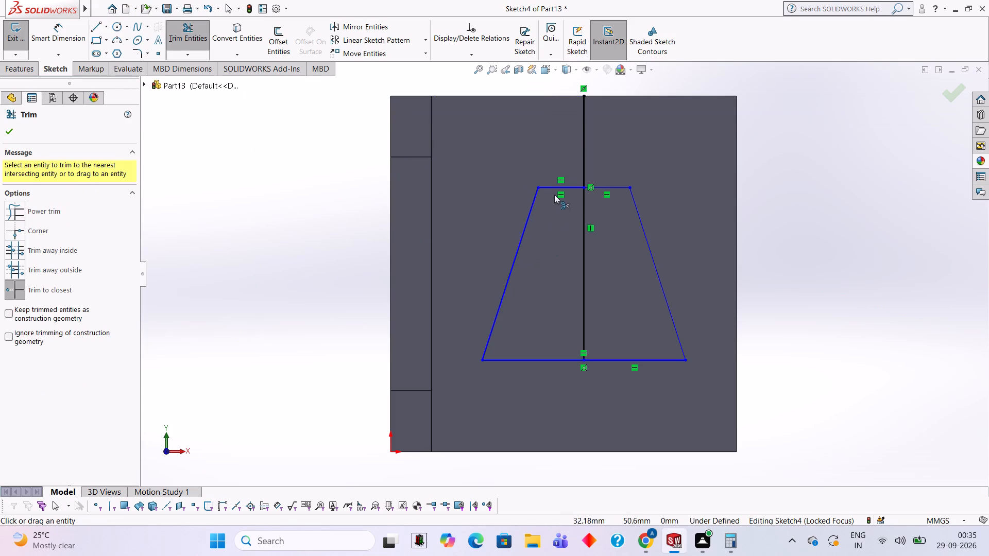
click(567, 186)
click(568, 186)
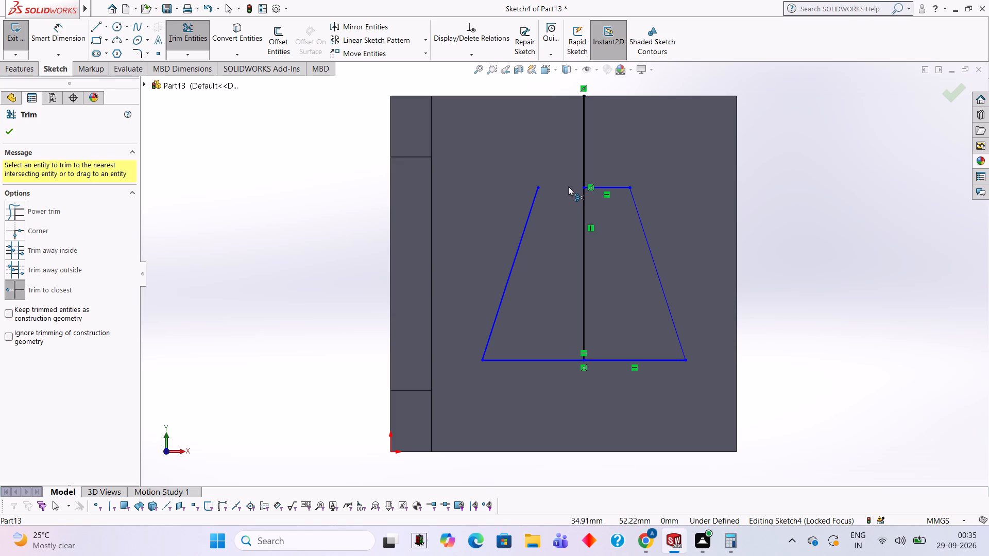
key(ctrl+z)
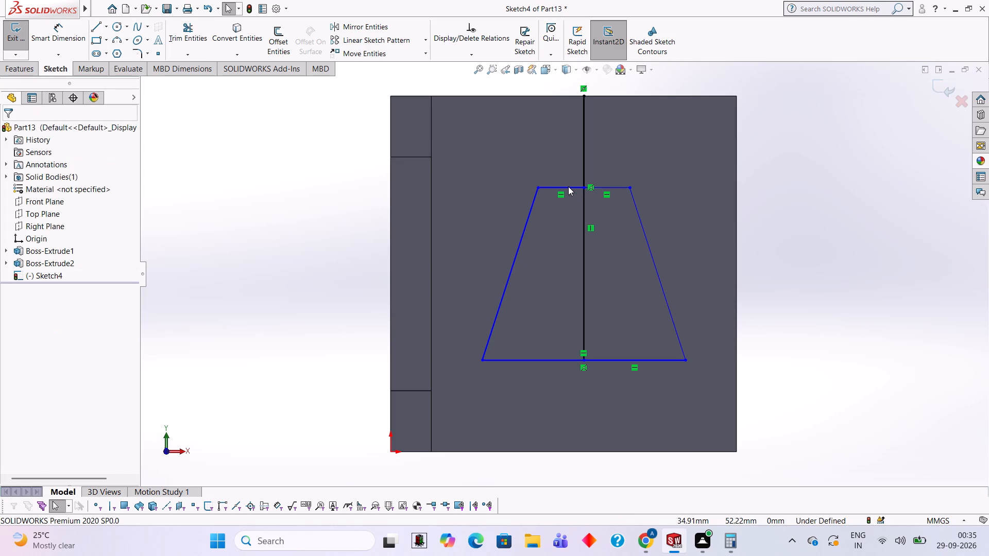
Trim away the vertical centre line both inside the trapezoid and above it.
click(585, 146)
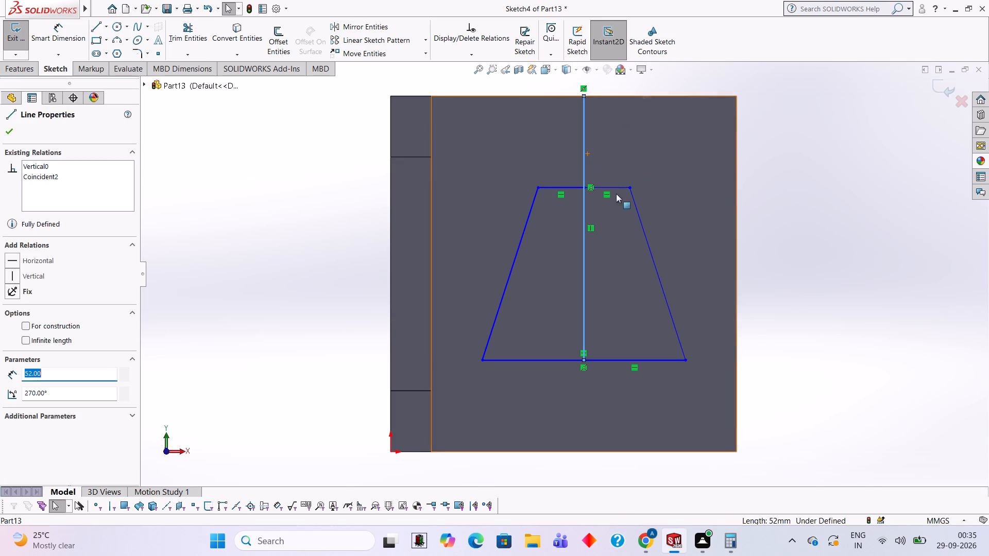
key(Escape)
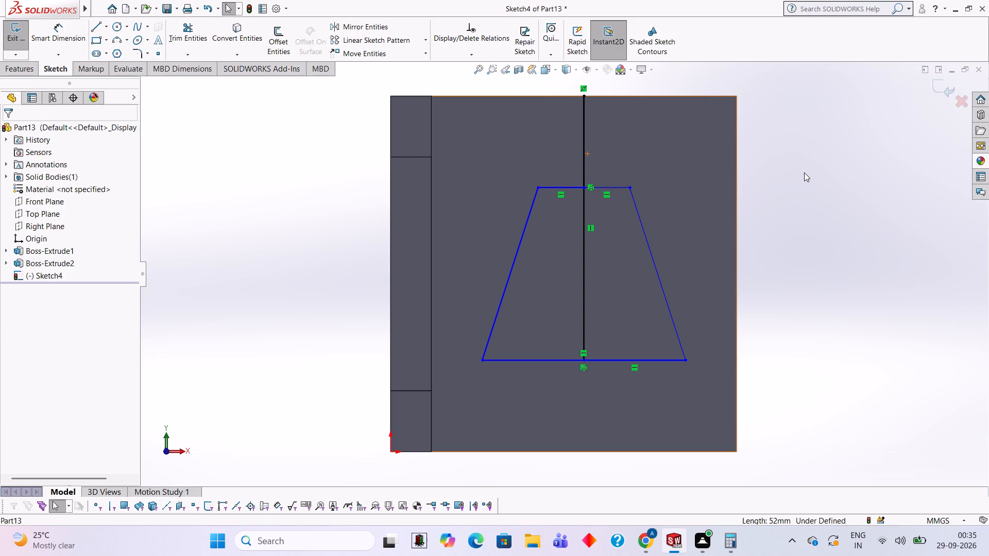
click(192, 36)
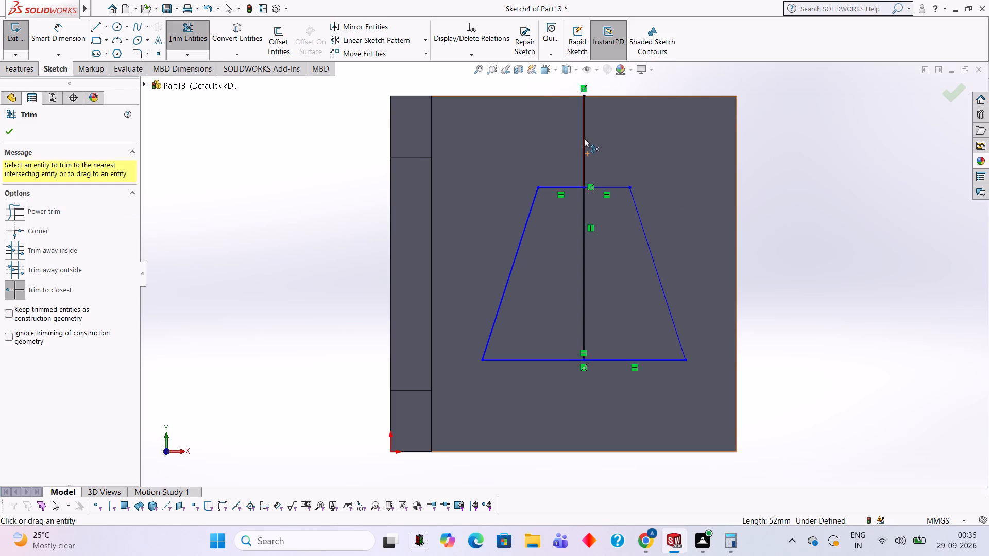
click(583, 137)
click(584, 240)
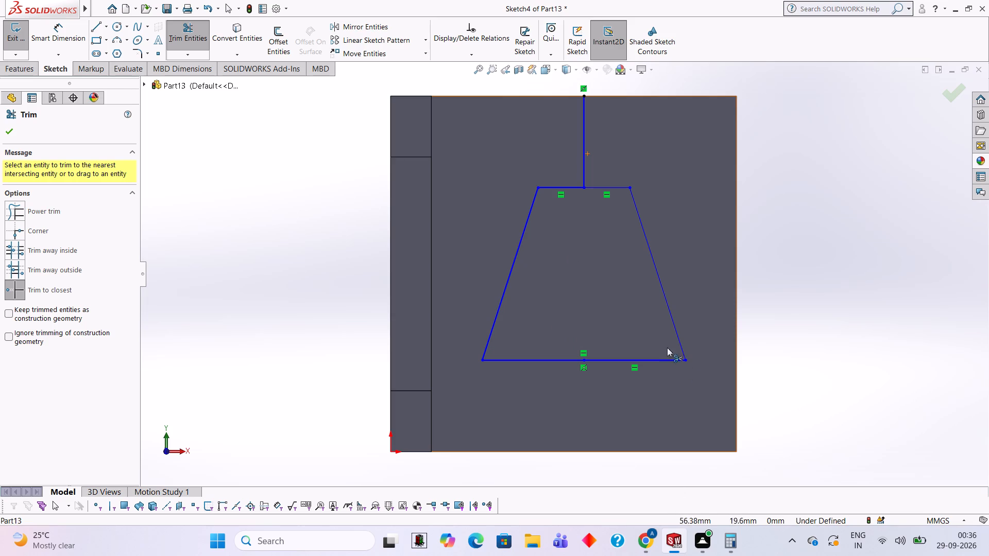
click(581, 143)
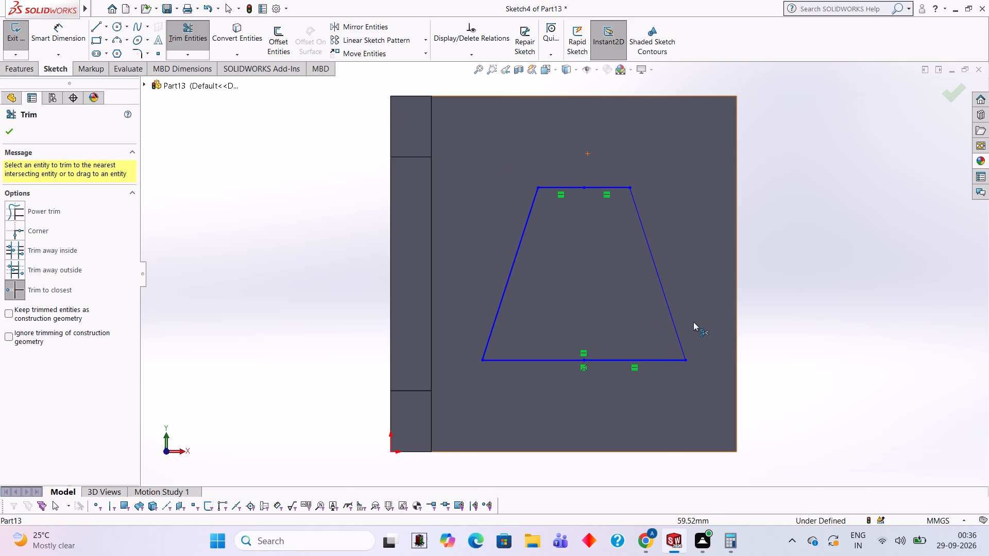
Cut-extrude the trapezoid 18 mm deep into the block as a blind cut, merging its open contours.
middle_drag(823, 295, 786, 288)
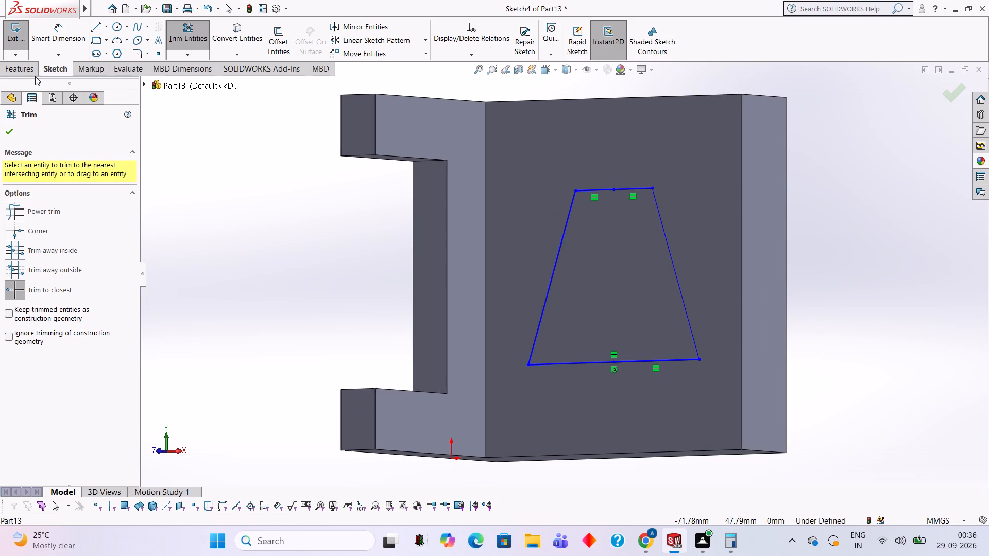
click(20, 68)
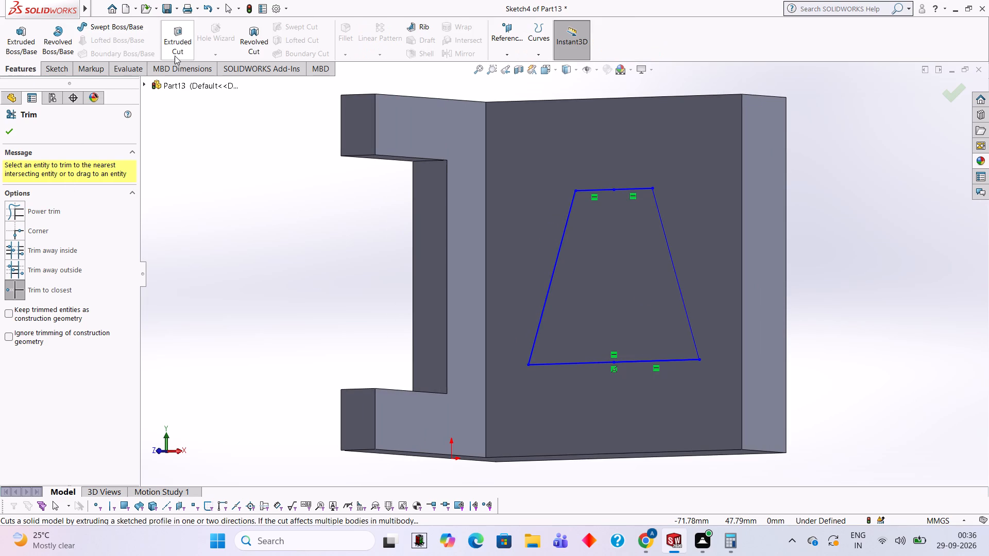
click(183, 49)
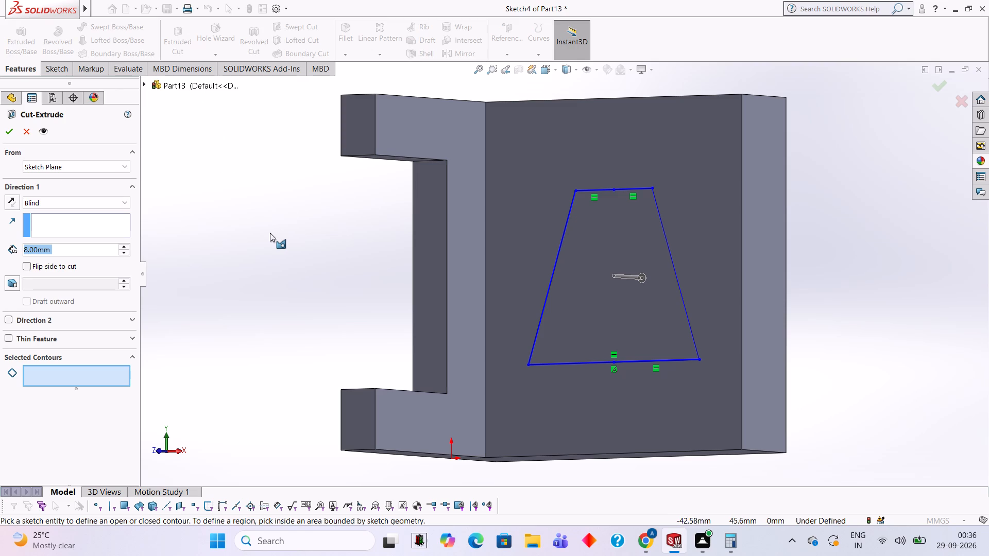
key(1)
key(8)
key(Return)
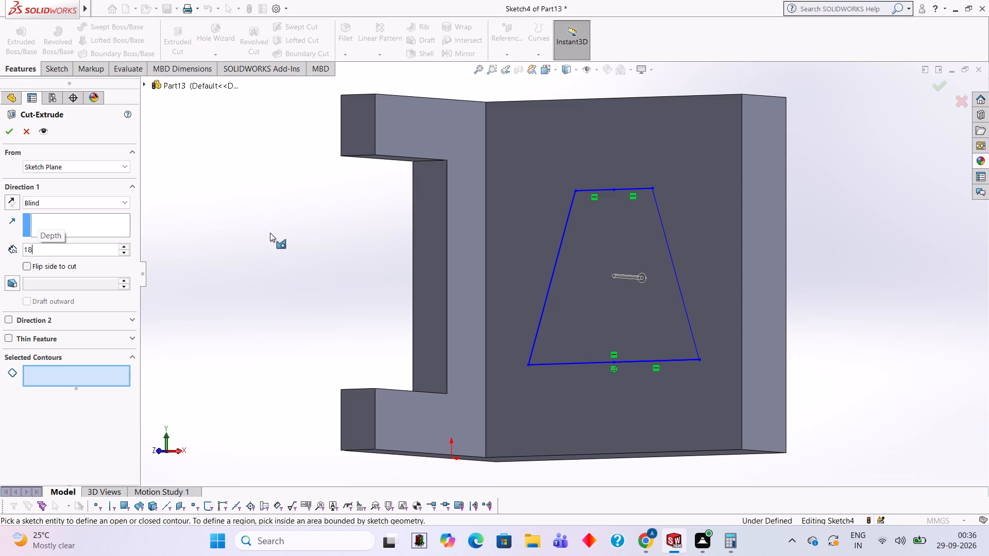
click(12, 129)
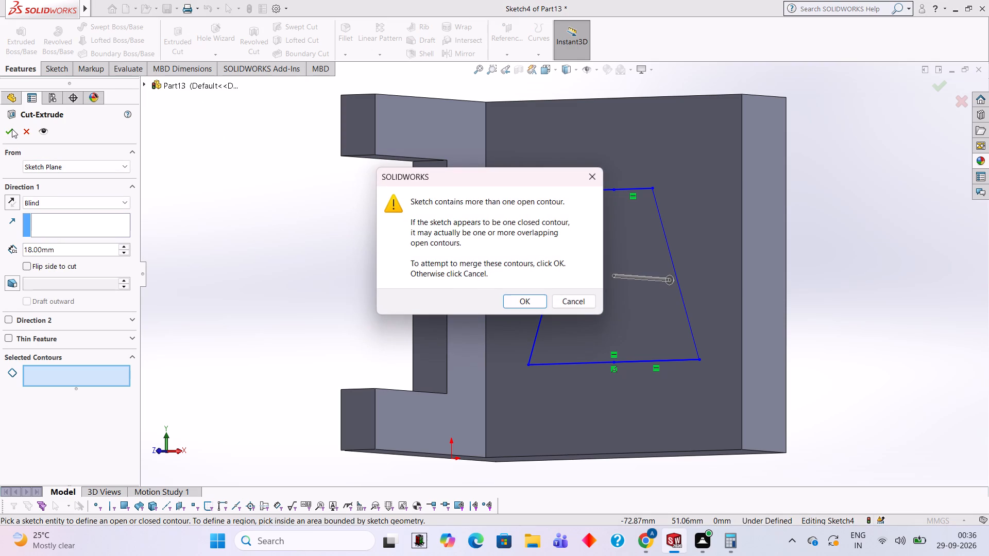
click(526, 306)
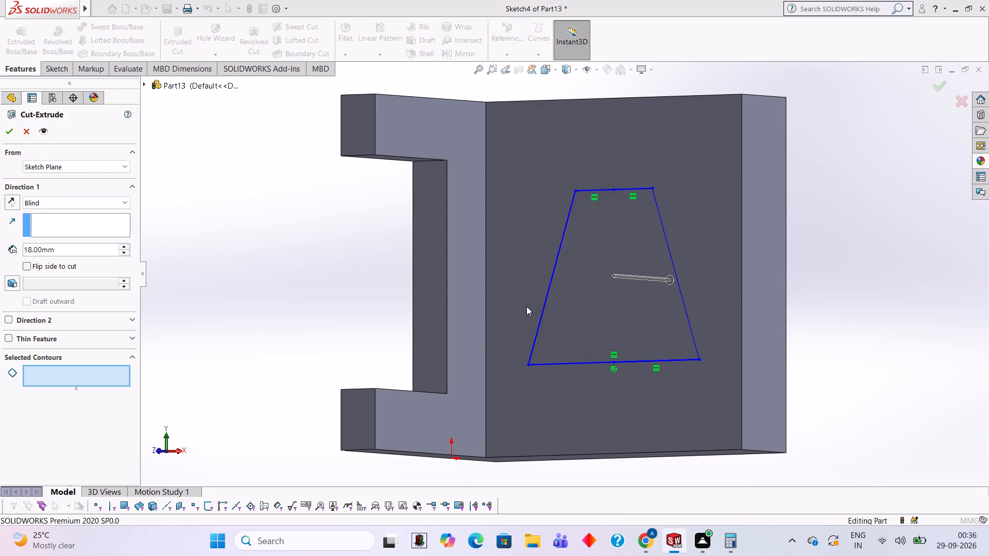
Inspect the trapezoidal cut in the block from the front, side and rear.
middle_drag(650, 284, 677, 292)
middle_drag(858, 245, 876, 255)
scroll(867, 249, up, 3)
middle_drag(843, 246, 760, 208)
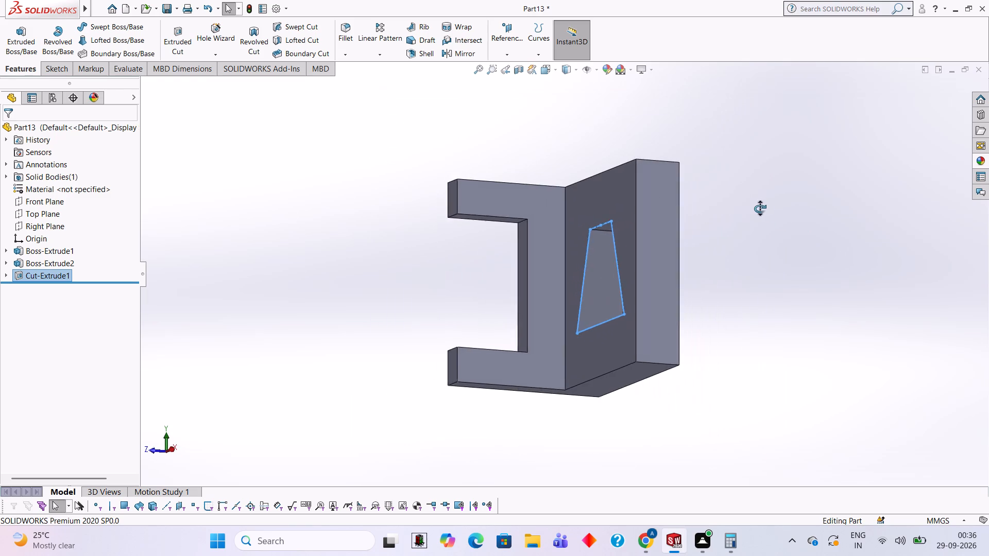
middle_drag(760, 208, 772, 215)
click(789, 206)
drag(789, 205, 823, 205)
middle_drag(809, 206, 837, 212)
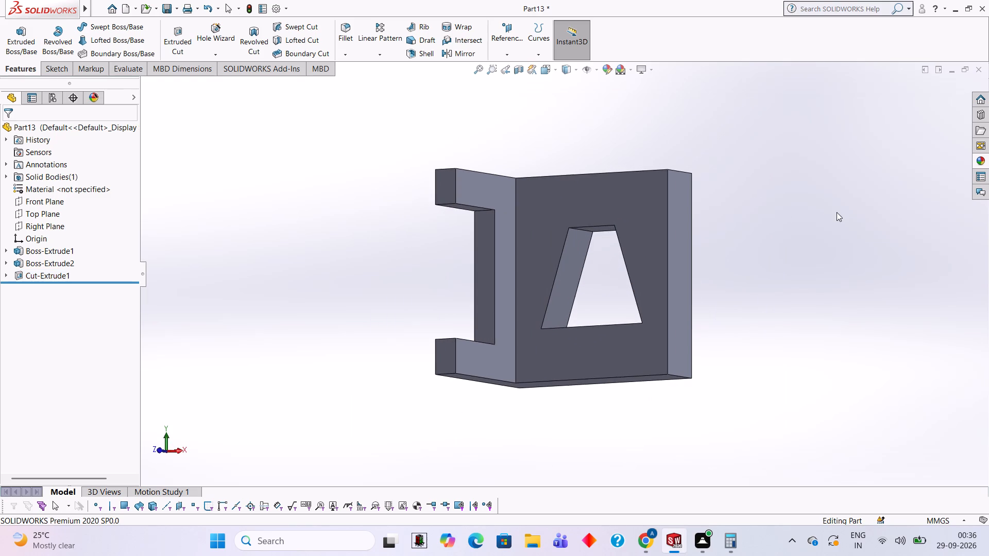
middle_drag(789, 197, 762, 177)
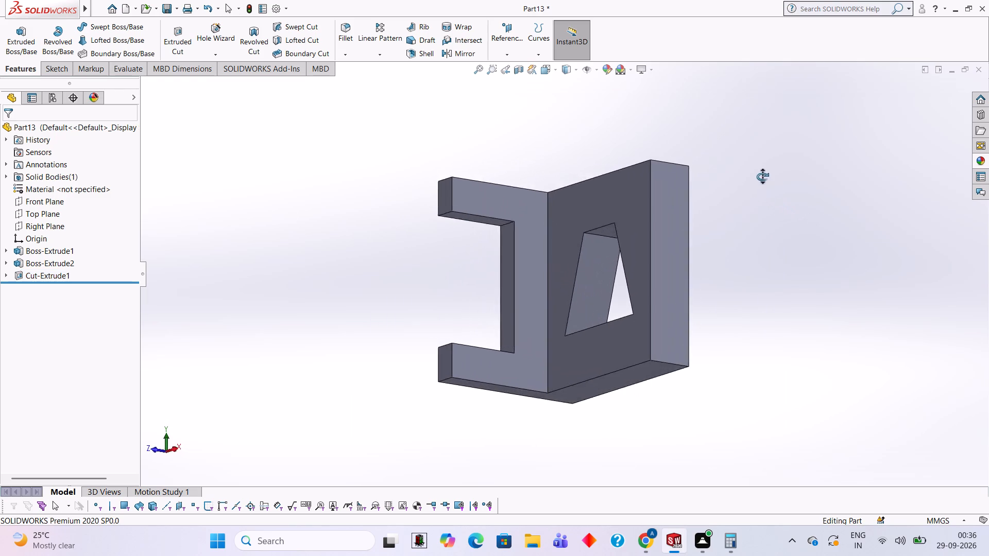
middle_drag(762, 177, 606, 168)
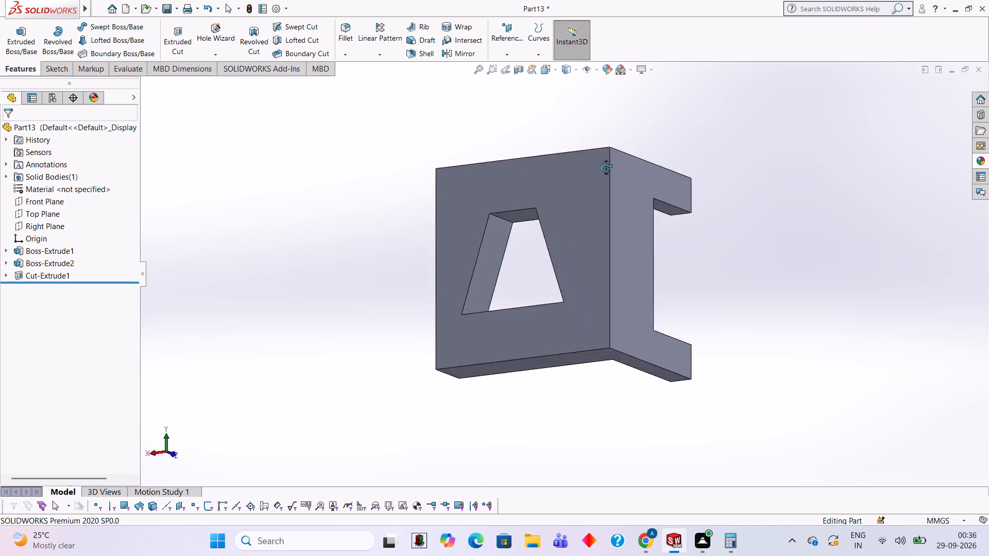
middle_drag(606, 168, 806, 153)
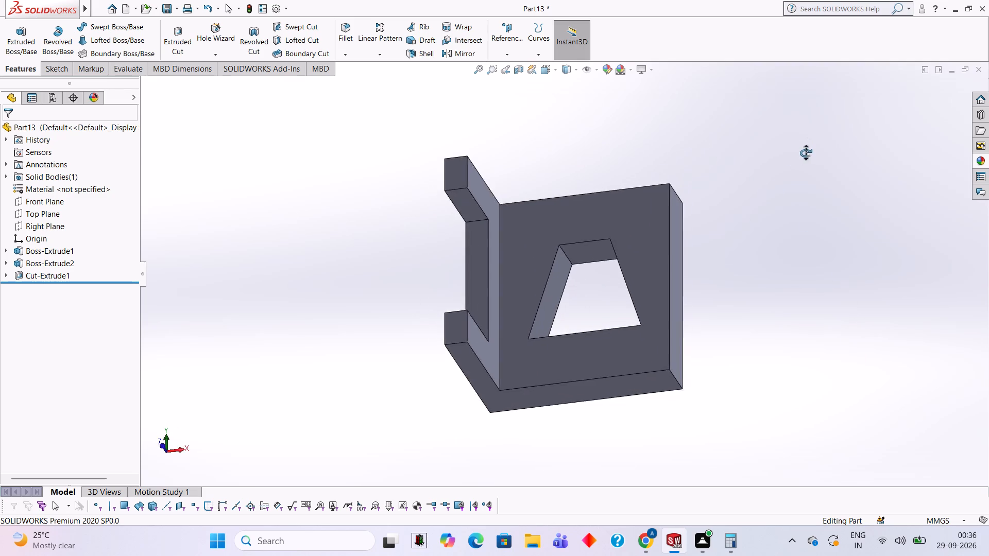
middle_drag(806, 153, 820, 185)
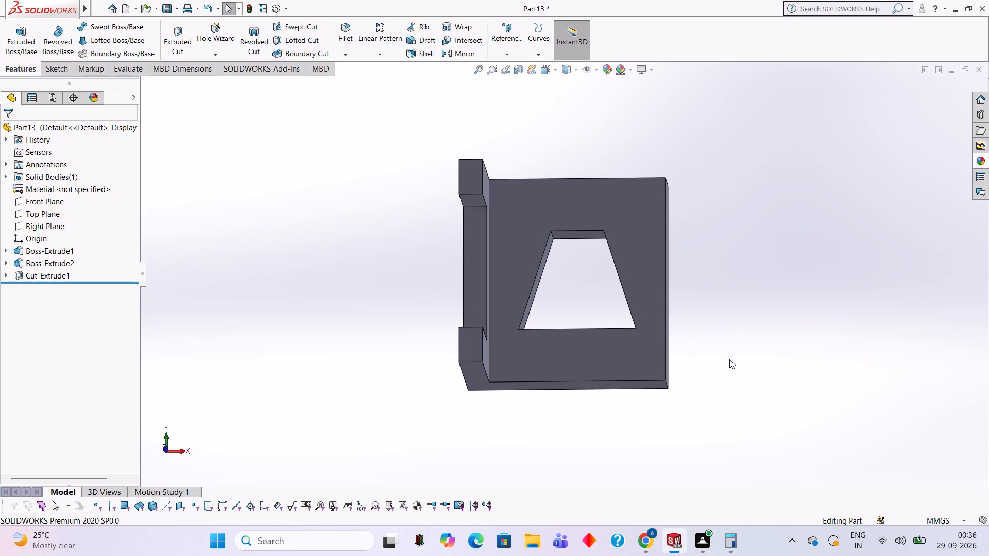
Open a new sketch on the block's large front face and draw a circle about 11.8 mm in diameter above the trapezoid's upper-left corner.
click(649, 184)
click(696, 152)
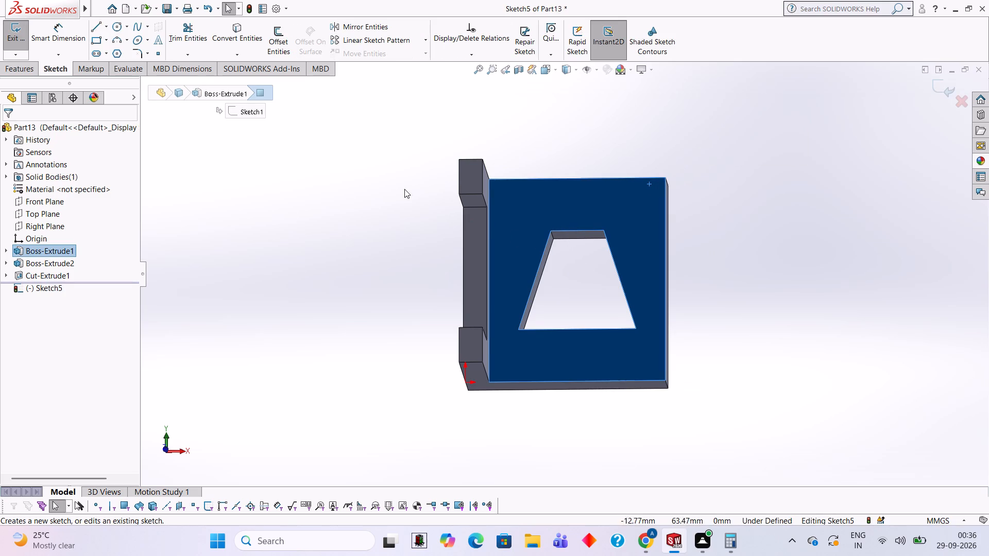
click(117, 28)
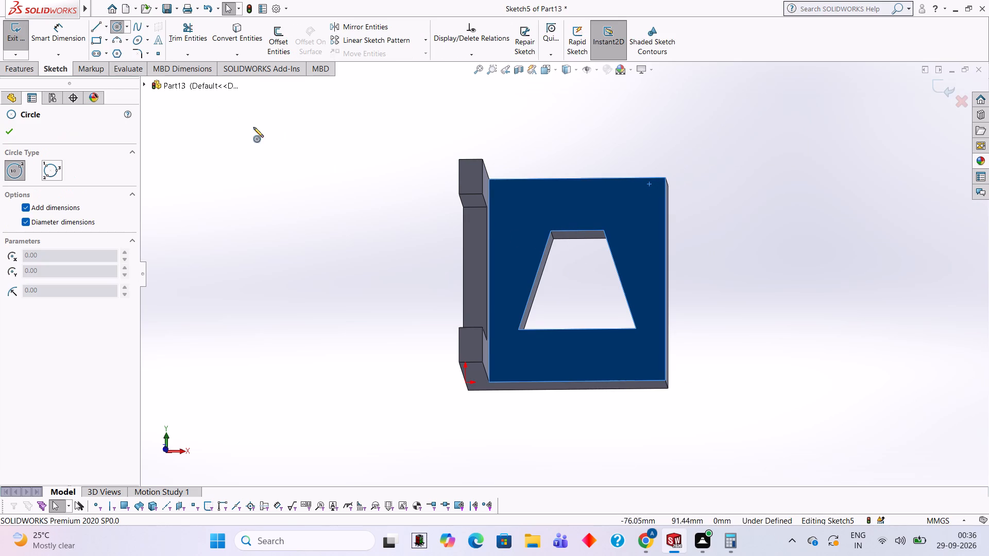
click(550, 208)
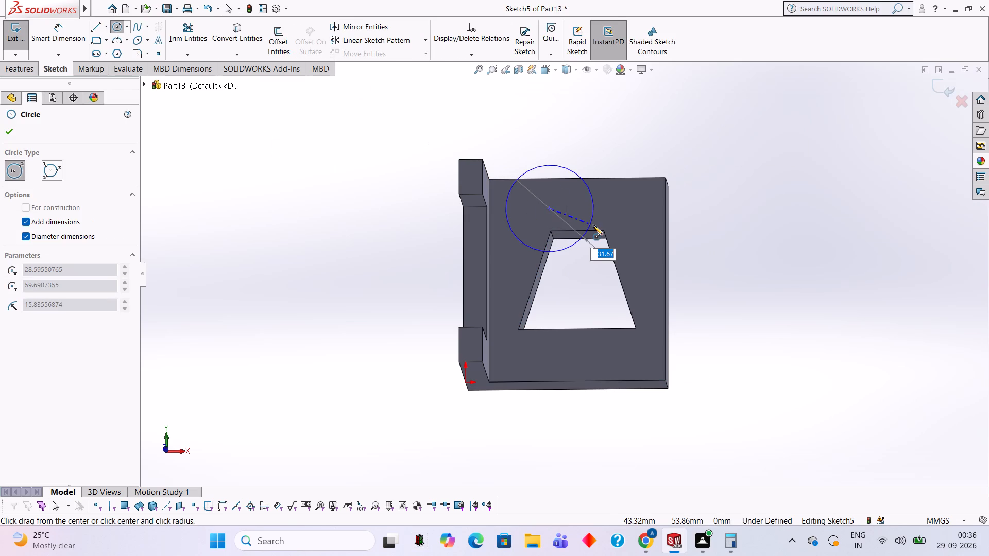
click(542, 224)
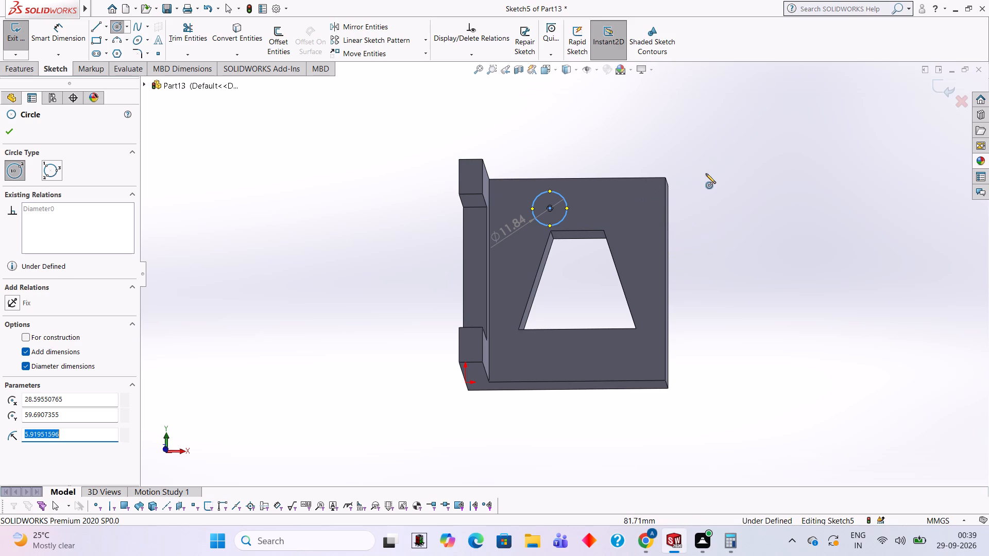
Examine the part and the new circle on its front face from several angles.
middle_drag(760, 153, 736, 151)
scroll(736, 151, up, 1)
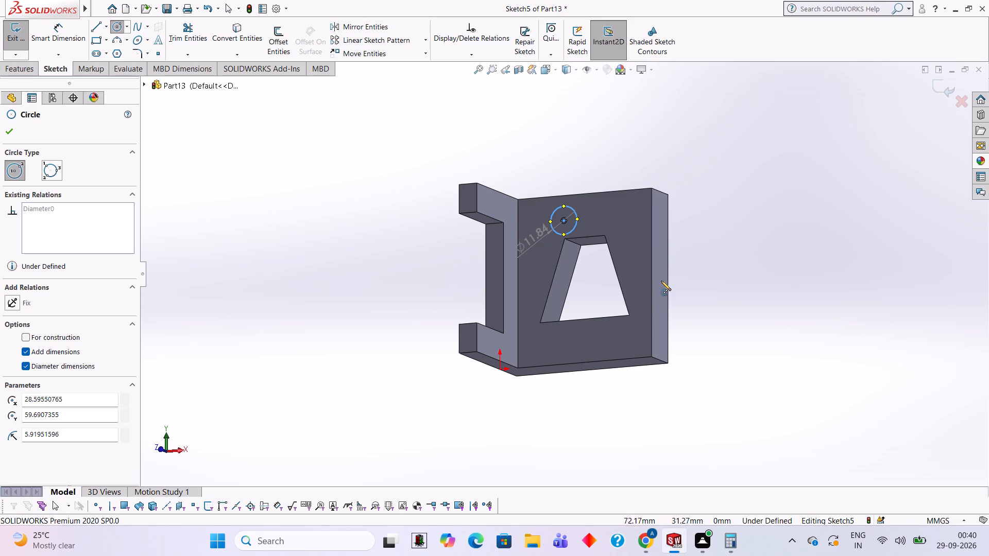
middle_drag(714, 196, 643, 219)
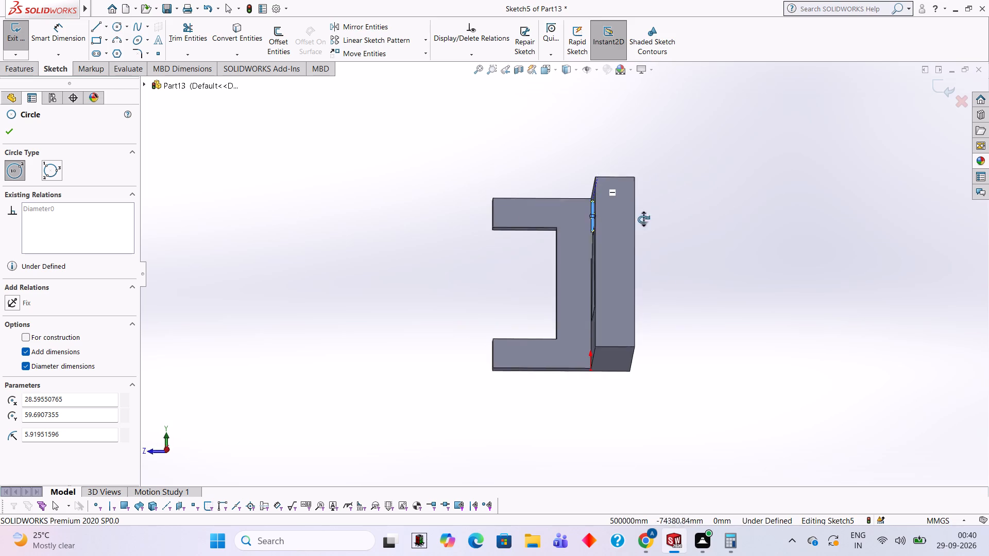
middle_drag(643, 219, 806, 214)
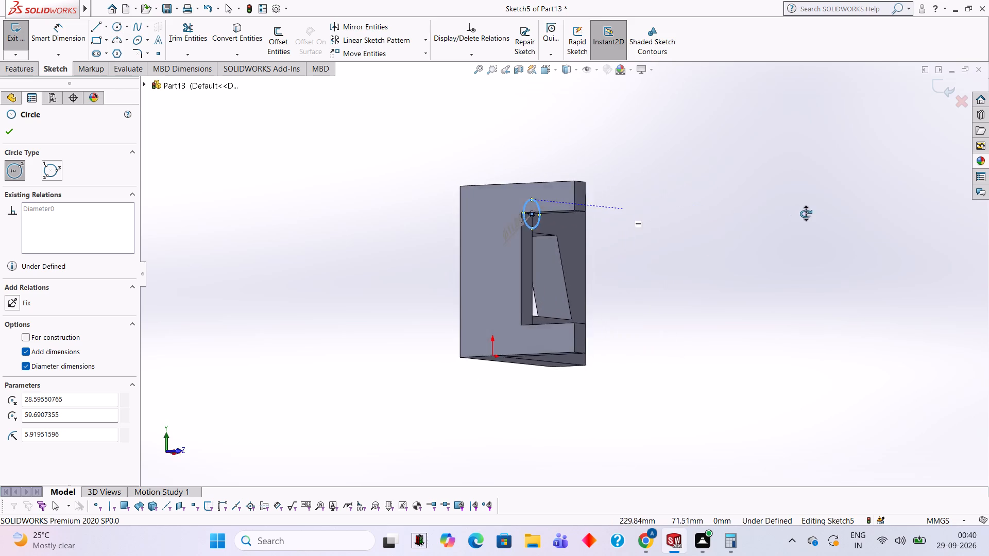
middle_drag(806, 214, 756, 355)
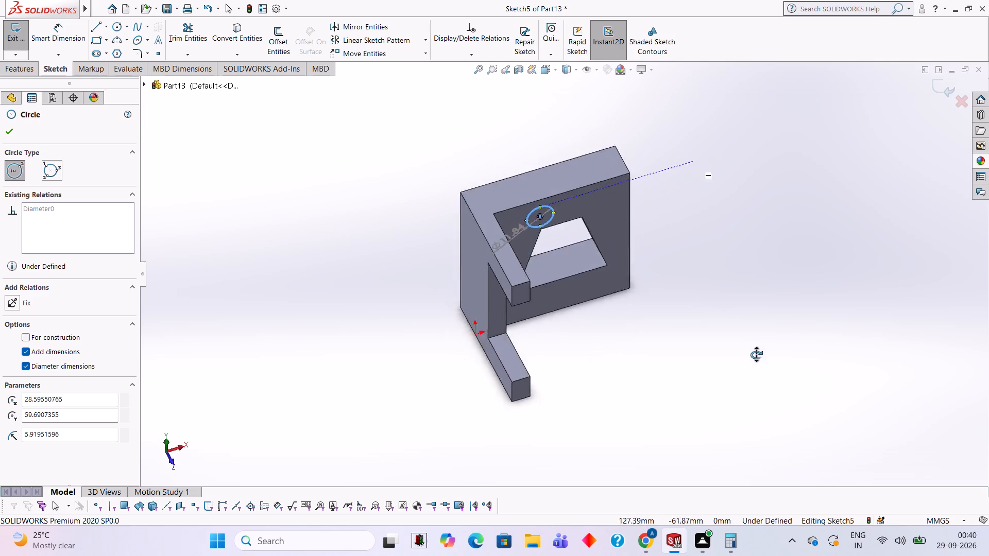
middle_drag(756, 355, 609, 360)
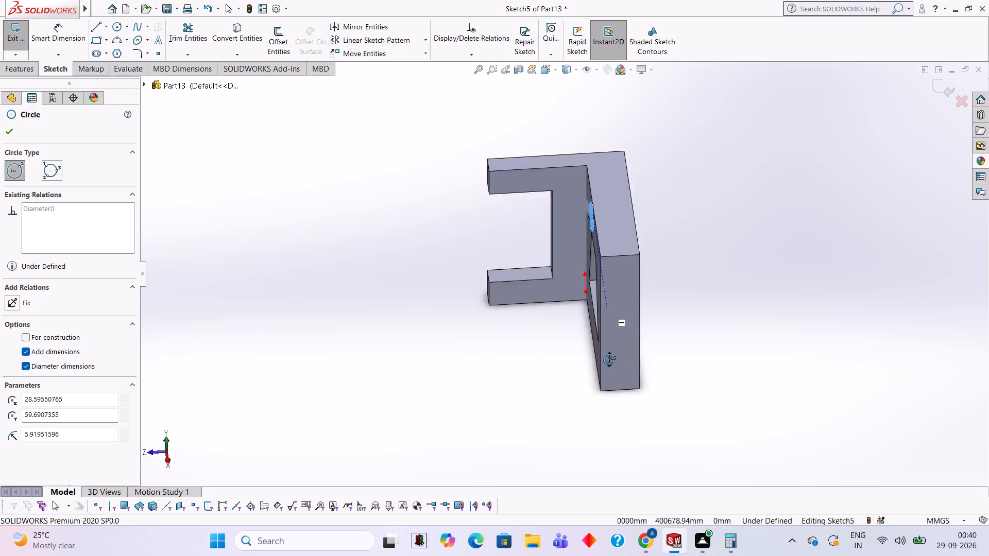
middle_drag(609, 360, 681, 296)
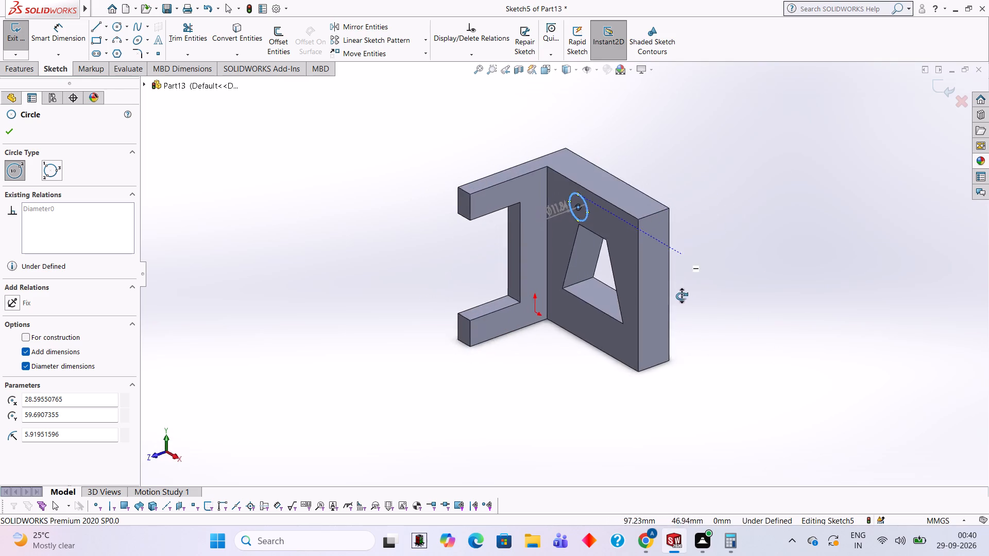
Examine the circle sketched on the block's front face and its position above the trapezoidal cut.
middle_drag(681, 296, 645, 306)
middle_drag(645, 306, 679, 296)
middle_drag(686, 292, 675, 271)
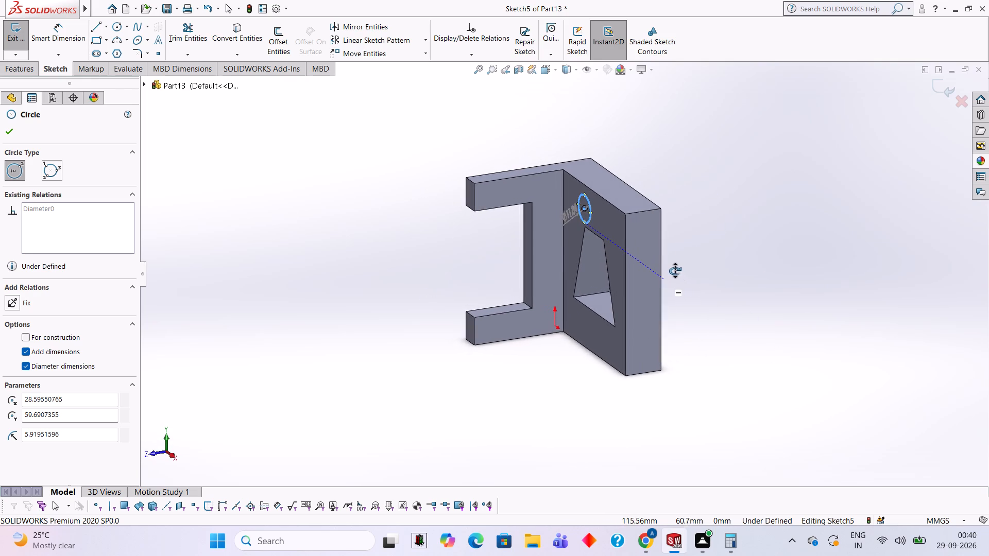
middle_drag(675, 271, 684, 275)
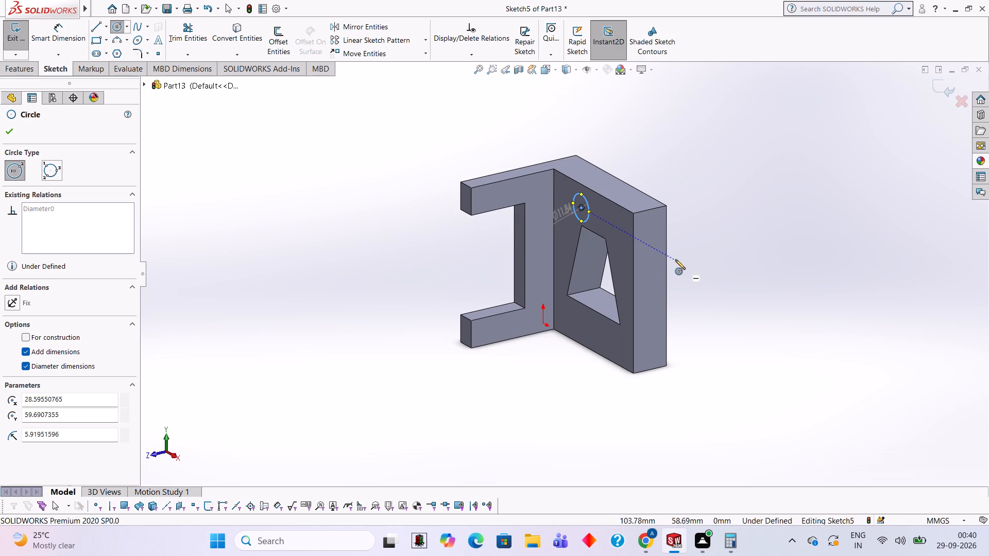
middle_drag(656, 257, 678, 254)
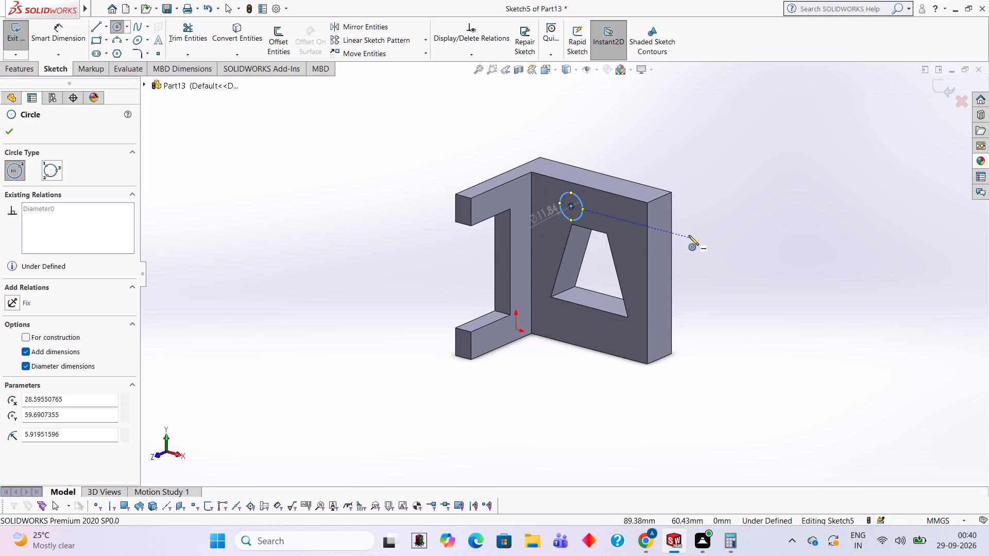
scroll(649, 260, down, 1)
scroll(487, 309, down, 2)
scroll(544, 171, up, 2)
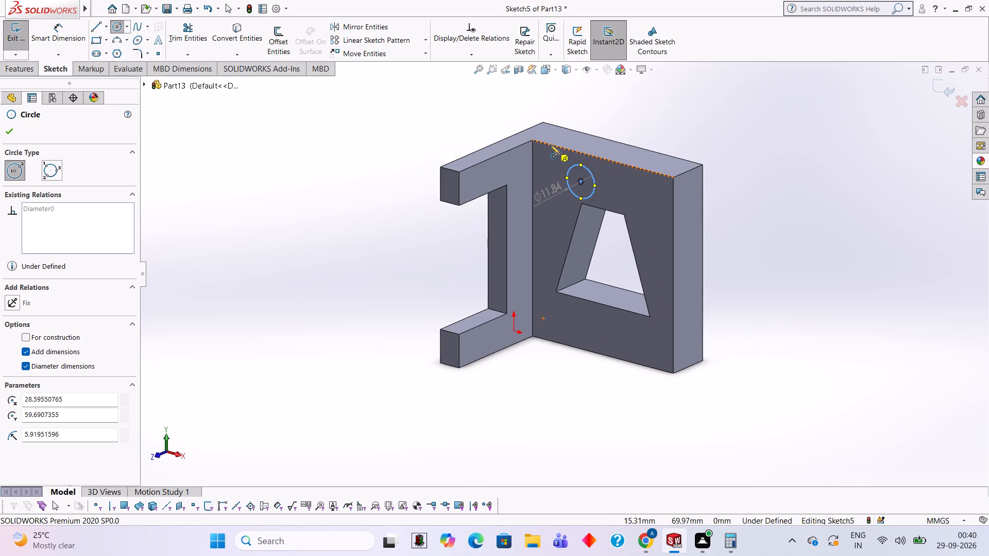
scroll(555, 148, down, 2)
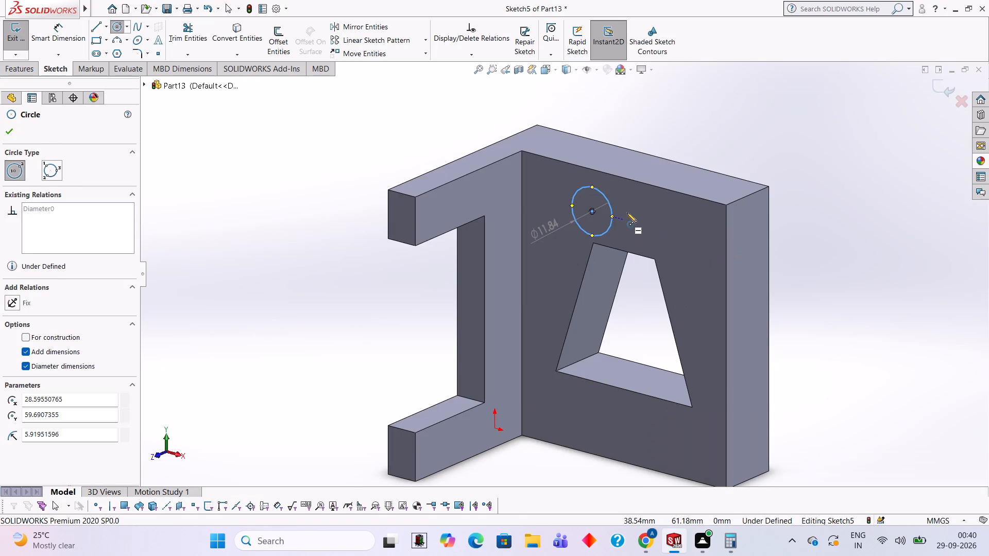
Undo the circle drawn on the block's front face and leave the Circle tool.
key(ctrl+z)
key(Escape)
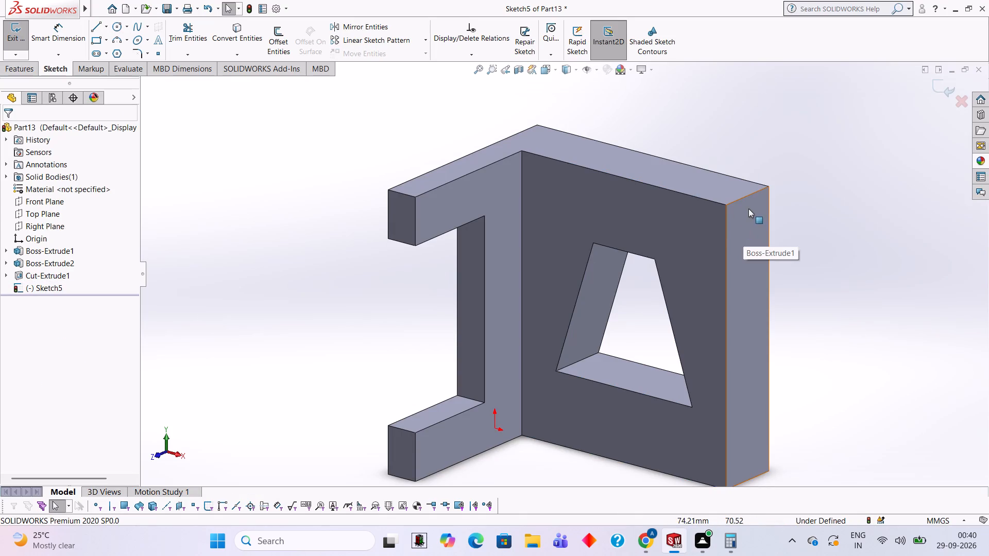
Inspect the block, U-shaped side boss and trapezoidal cut from the front, side and underside.
middle_drag(776, 275, 797, 286)
scroll(797, 286, up, 3)
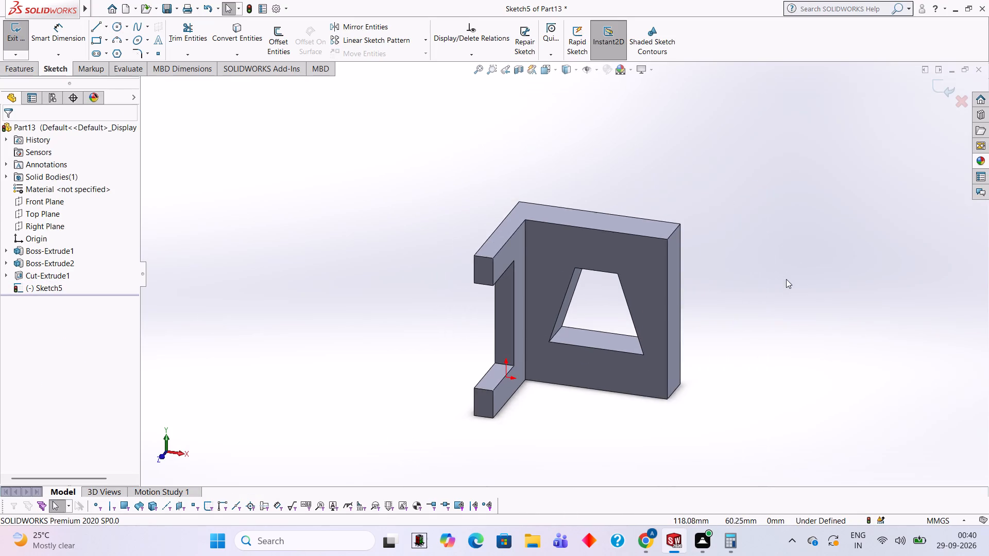
middle_drag(785, 280, 754, 206)
scroll(742, 234, up, 1)
middle_drag(757, 250, 881, 389)
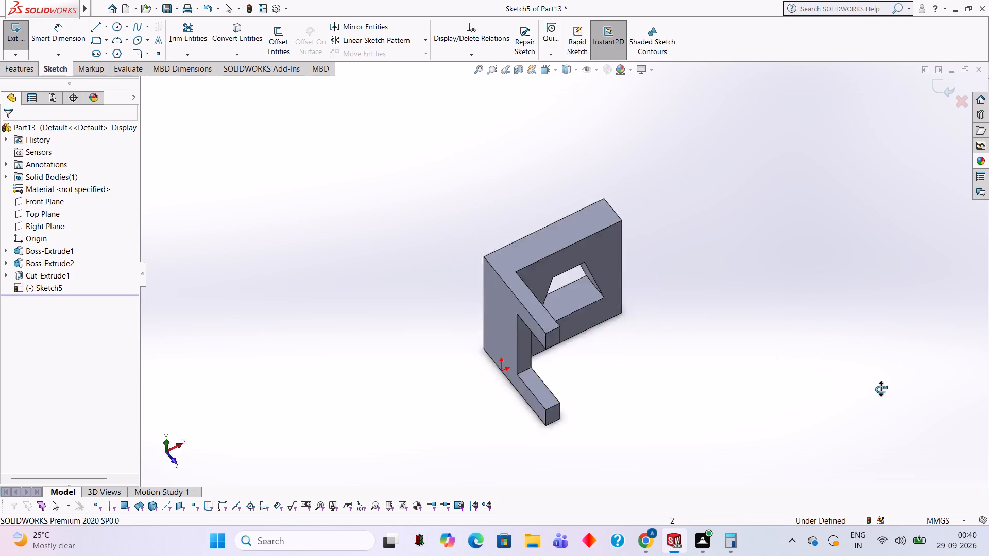
middle_drag(881, 389, 536, 394)
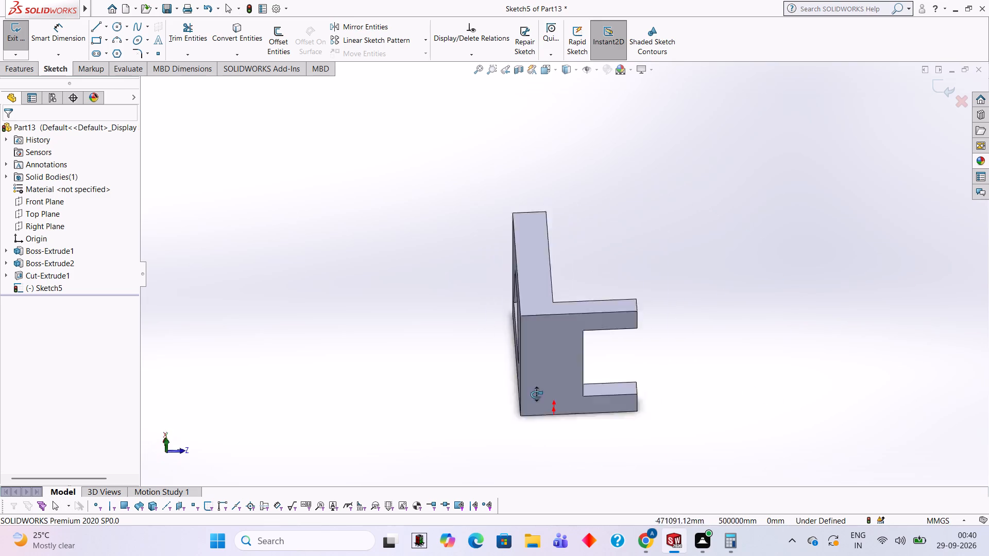
middle_drag(536, 394, 485, 268)
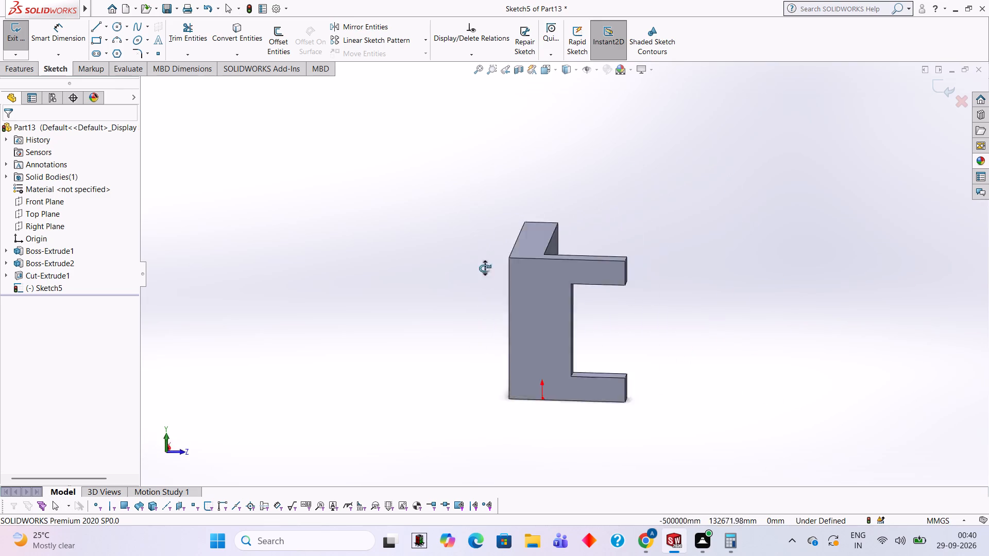
middle_drag(485, 268, 740, 304)
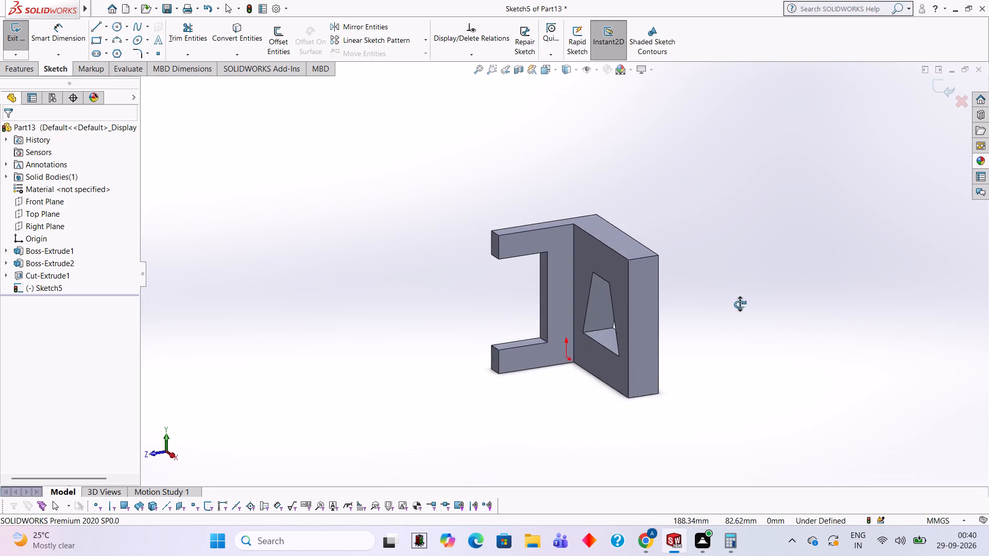
middle_drag(740, 304, 762, 311)
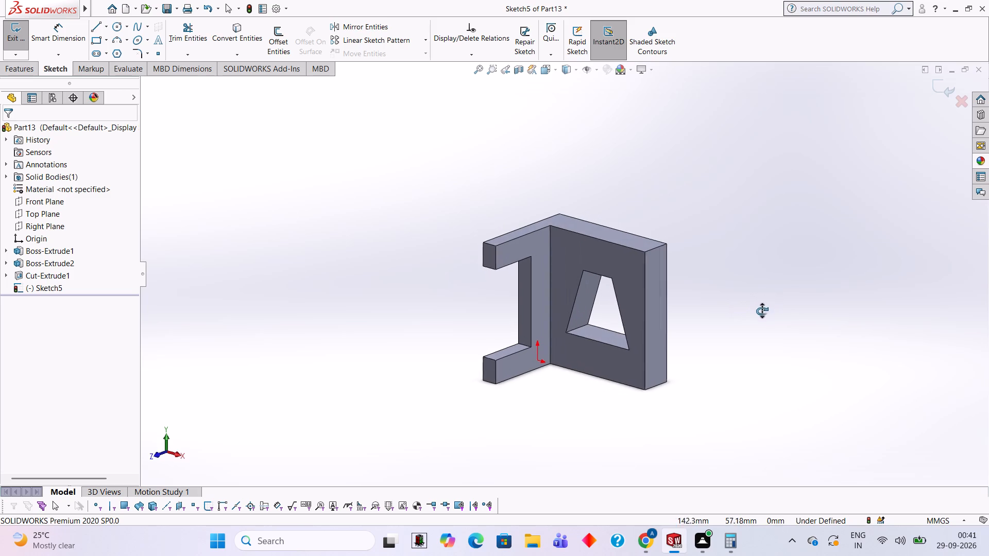
middle_drag(762, 311, 764, 311)
scroll(588, 282, down, 1)
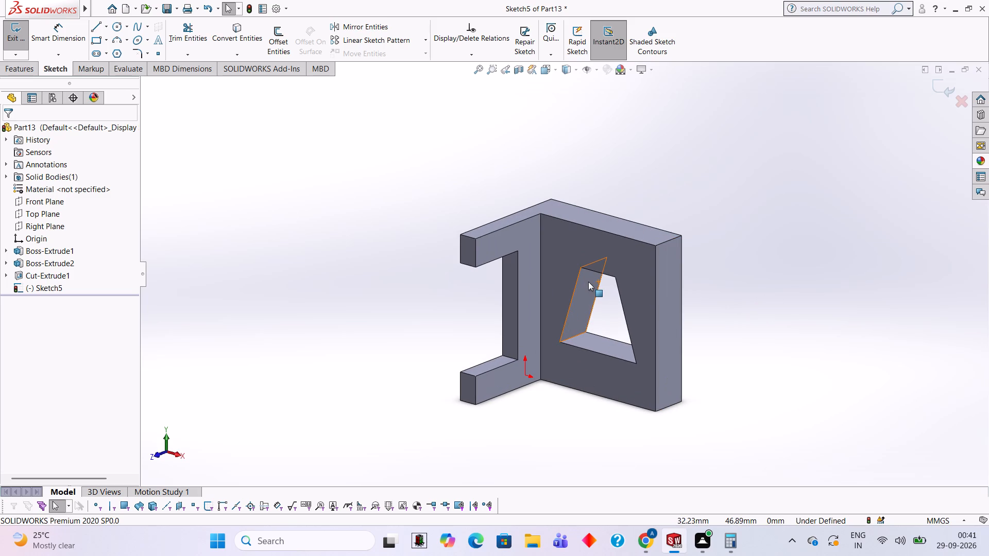
scroll(586, 289, up, 1)
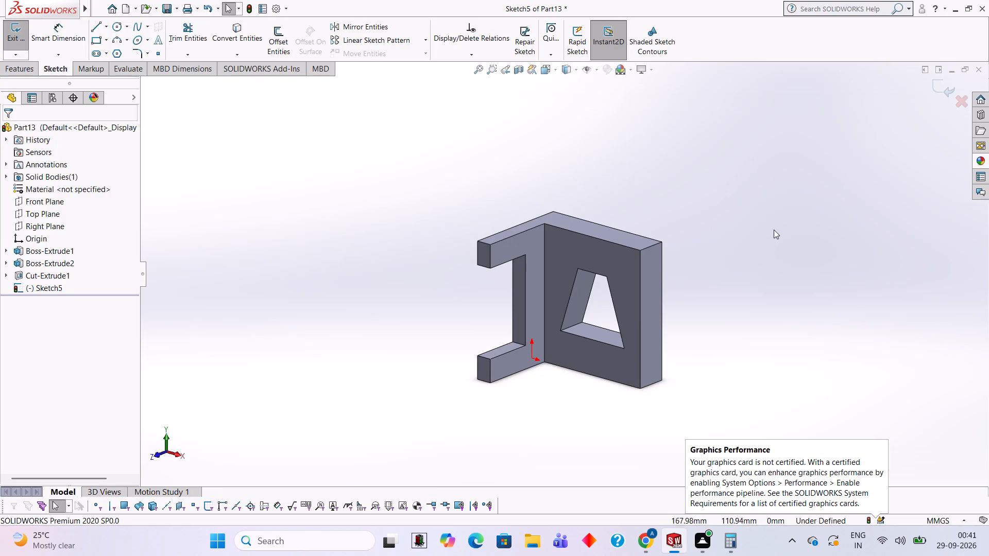
Apply the Red LED appearance to the entire solid body.
click(760, 213)
click(985, 161)
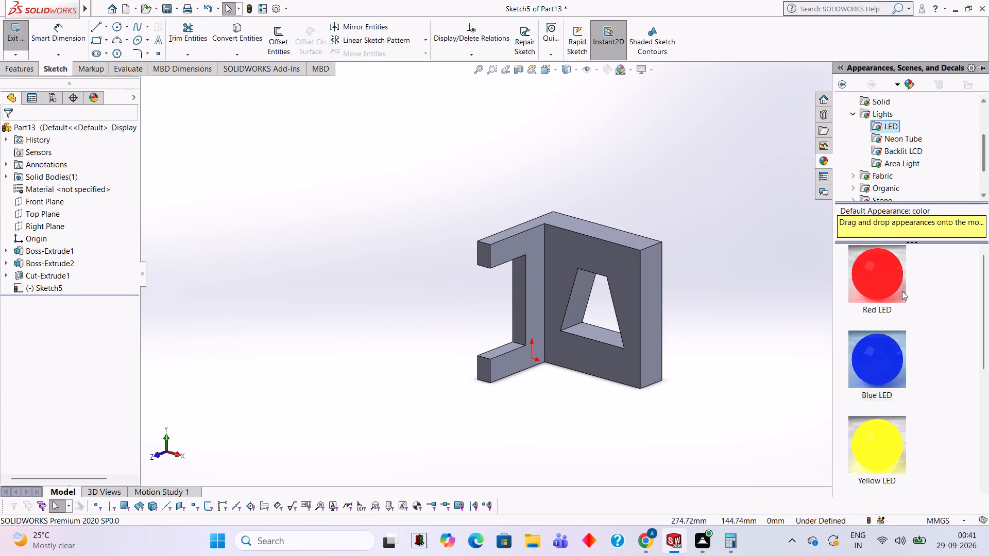
drag(891, 284, 583, 291)
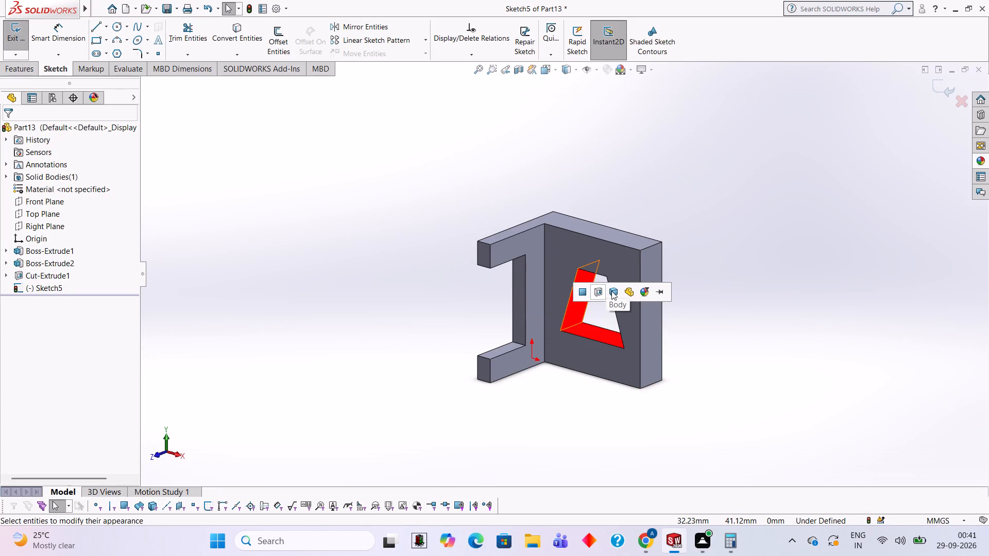
click(611, 291)
Apply the Blue LED appearance to the inner walls of the trapezoidal cut.
click(984, 161)
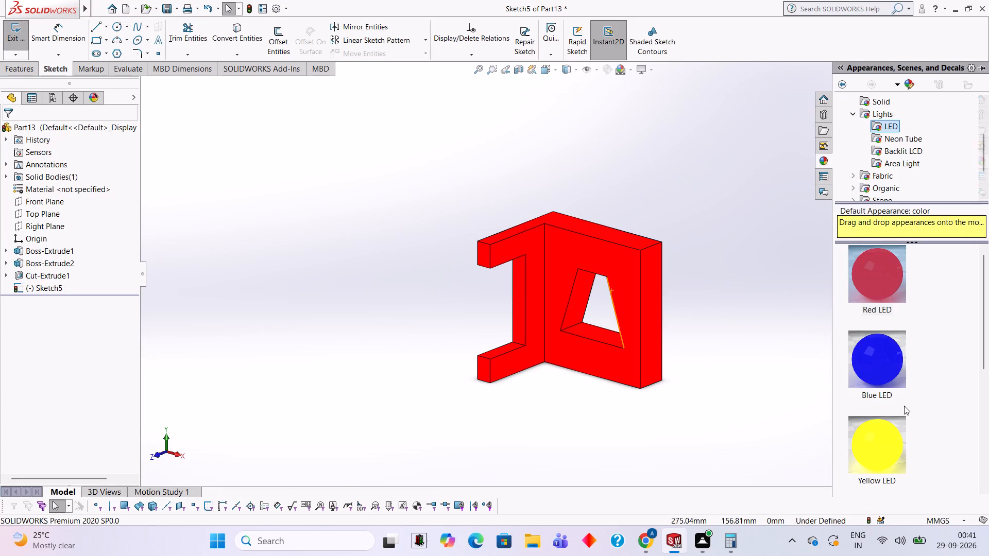
drag(869, 364, 578, 320)
click(578, 320)
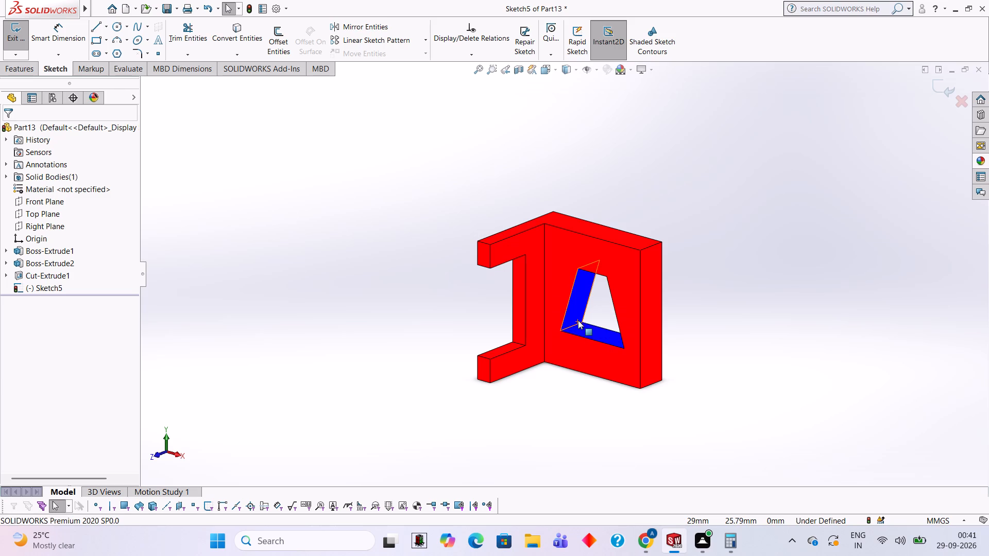
Apply the Yellow LED appearance to the top face and the bottom face of the part.
click(980, 163)
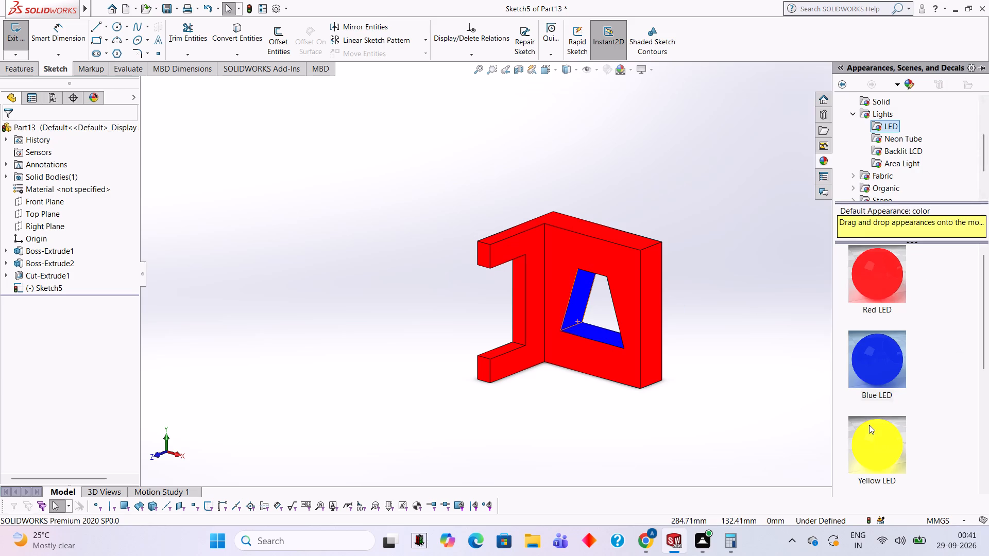
drag(869, 425, 508, 230)
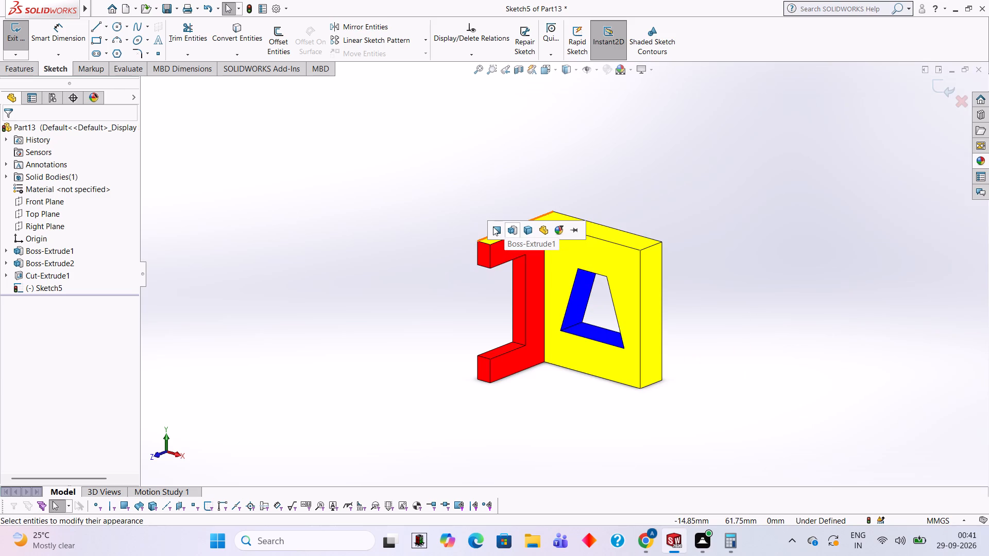
click(493, 227)
middle_drag(688, 304, 707, 145)
middle_drag(722, 371, 730, 292)
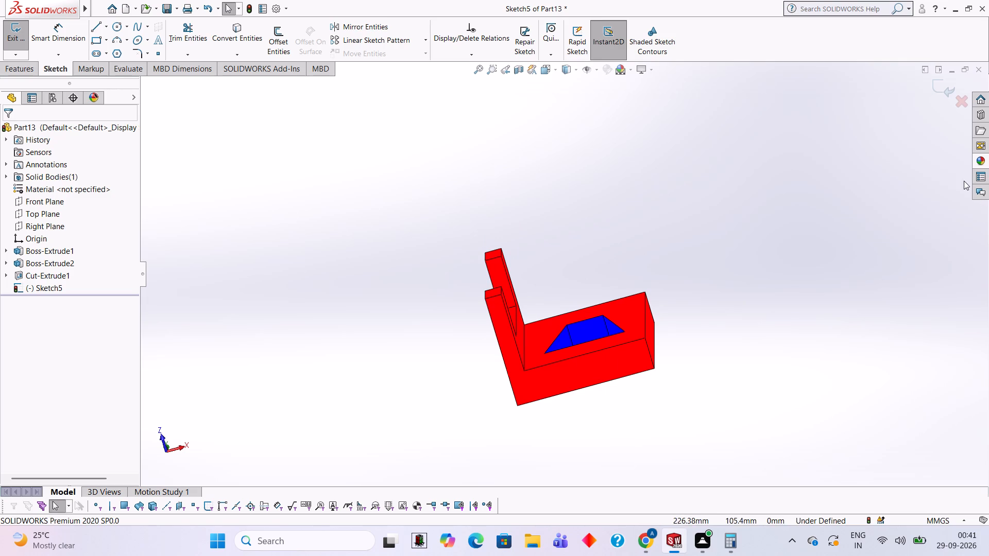
click(986, 155)
drag(895, 445, 587, 369)
click(587, 369)
Apply the Yellow LED appearance to the upright inner face between the two arms of the U-shaped side boss.
middle_drag(528, 292, 593, 435)
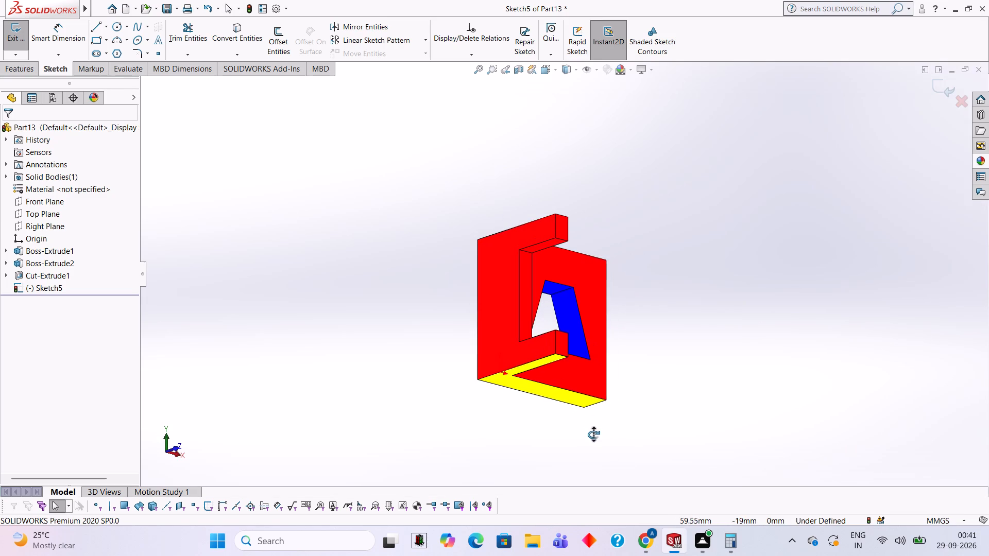
middle_drag(593, 435, 594, 435)
click(978, 158)
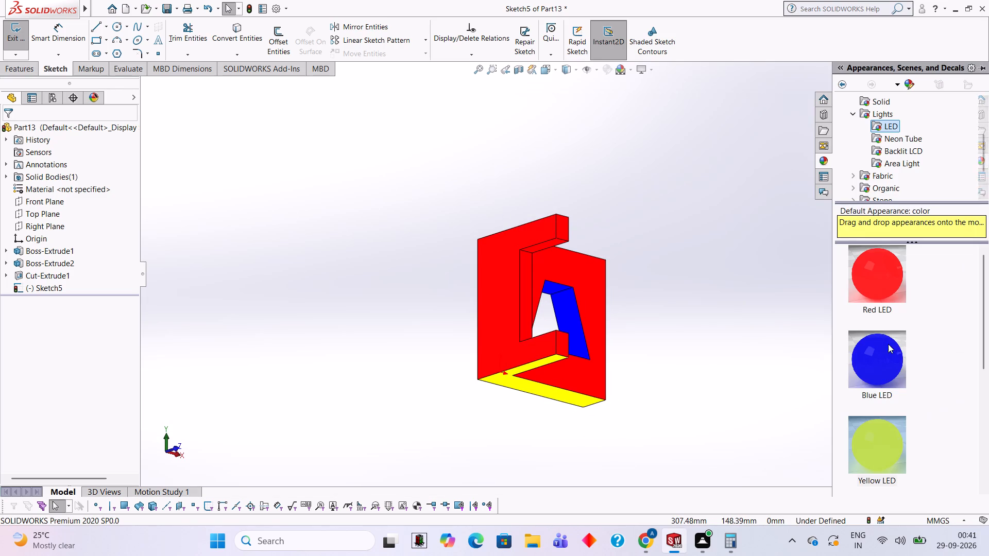
drag(897, 438, 520, 288)
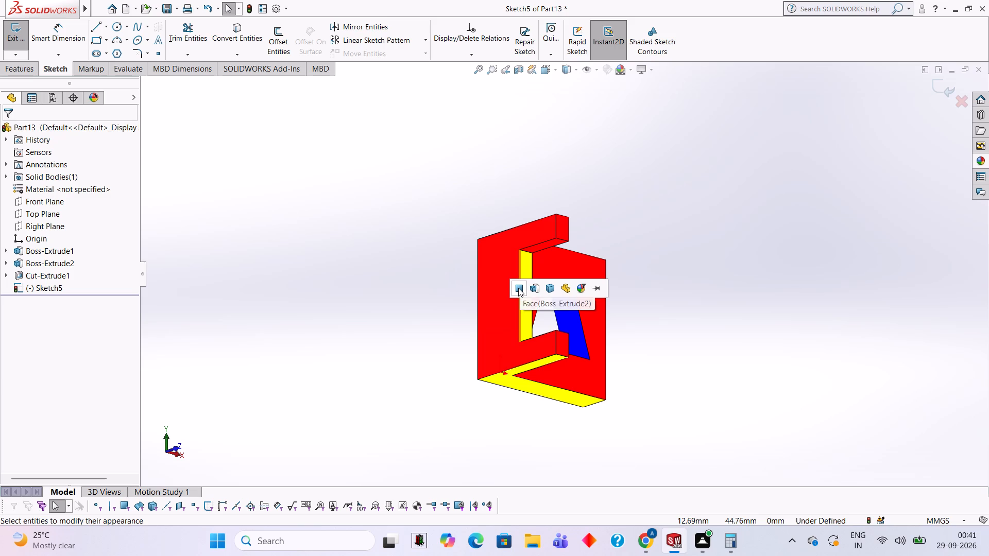
click(518, 288)
Apply the Yellow LED appearance to the end face of the side boss's upper arm.
middle_drag(630, 299, 601, 294)
middle_drag(581, 269, 544, 260)
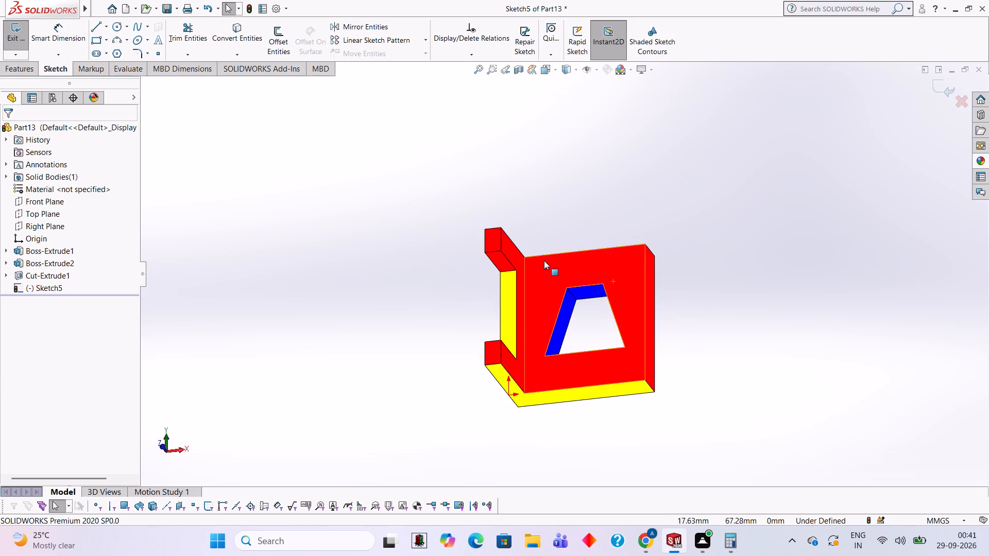
scroll(552, 260, down, 4)
middle_drag(528, 228, 513, 298)
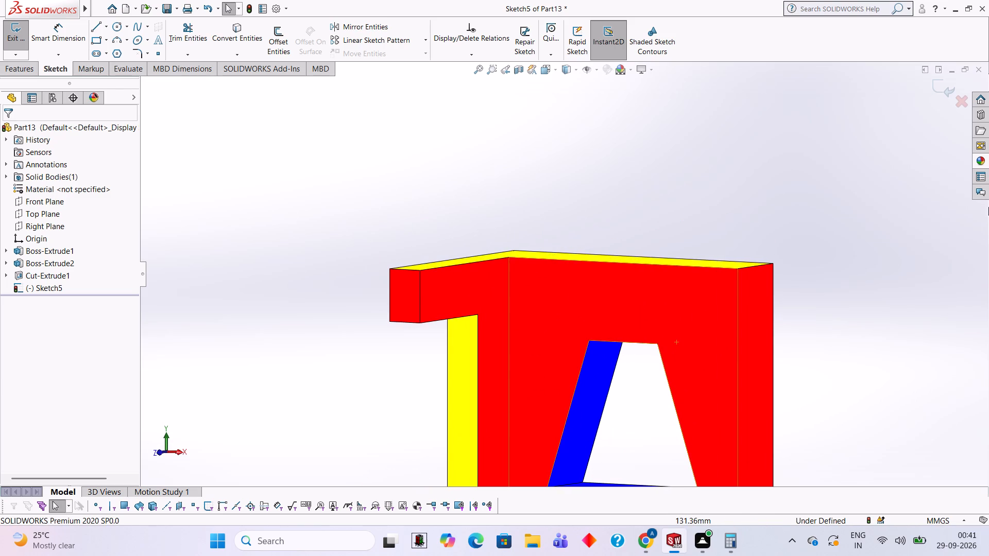
click(980, 157)
drag(878, 427, 394, 281)
click(394, 281)
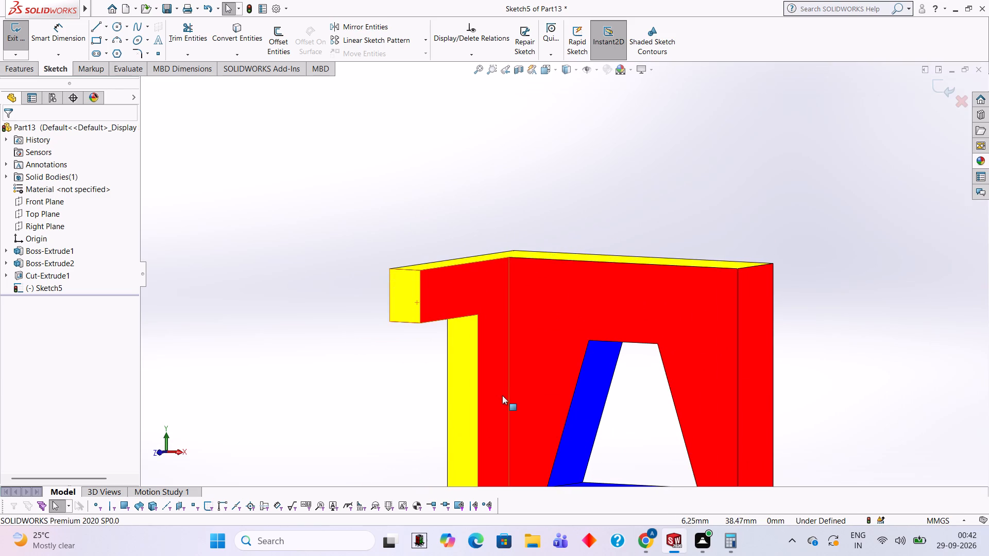
Apply the Yellow LED appearance to the end face of the side boss's lower arm.
middle_drag(498, 393, 515, 286)
scroll(506, 283, up, 4)
middle_drag(527, 322, 535, 382)
scroll(520, 388, down, 5)
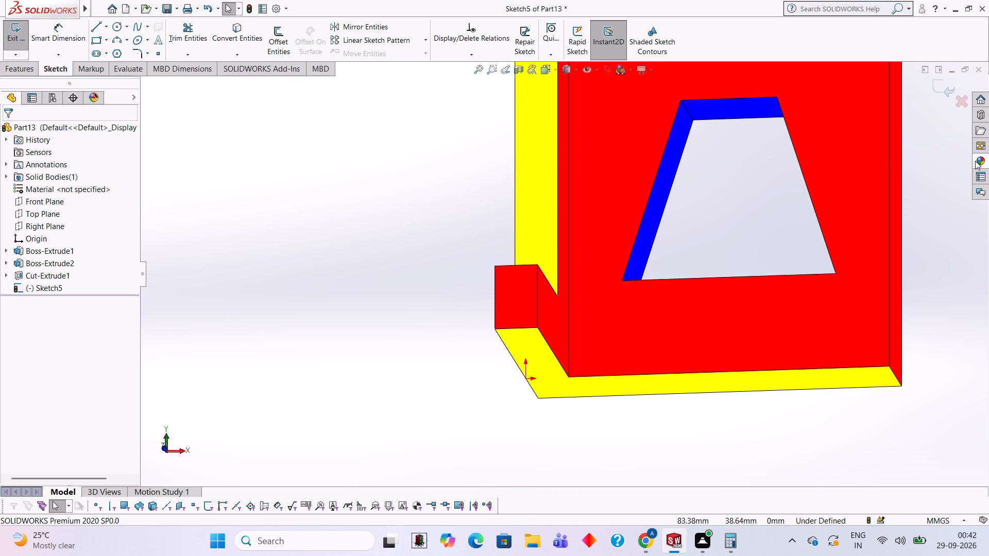
click(976, 161)
drag(866, 433, 690, 406)
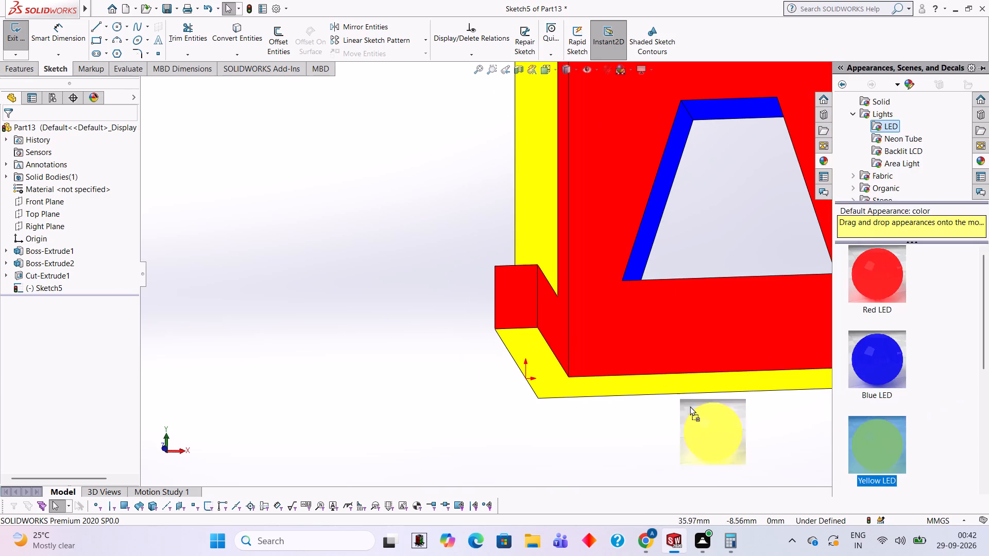
drag(690, 406, 508, 279)
click(508, 279)
Apply the Yellow LED appearance to the inner, upward-facing side of the side boss's lower arm.
middle_drag(533, 233, 570, 359)
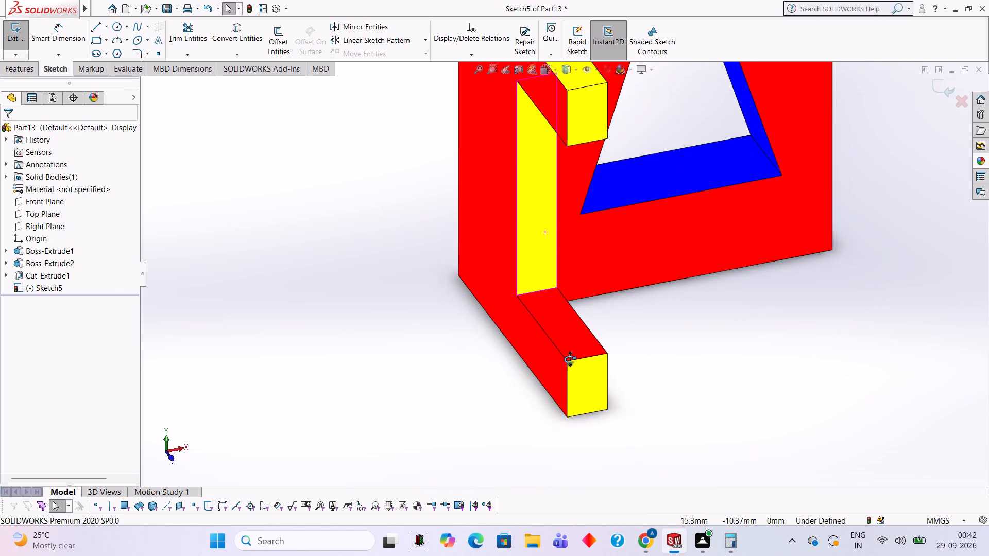
middle_drag(570, 359, 571, 364)
click(988, 158)
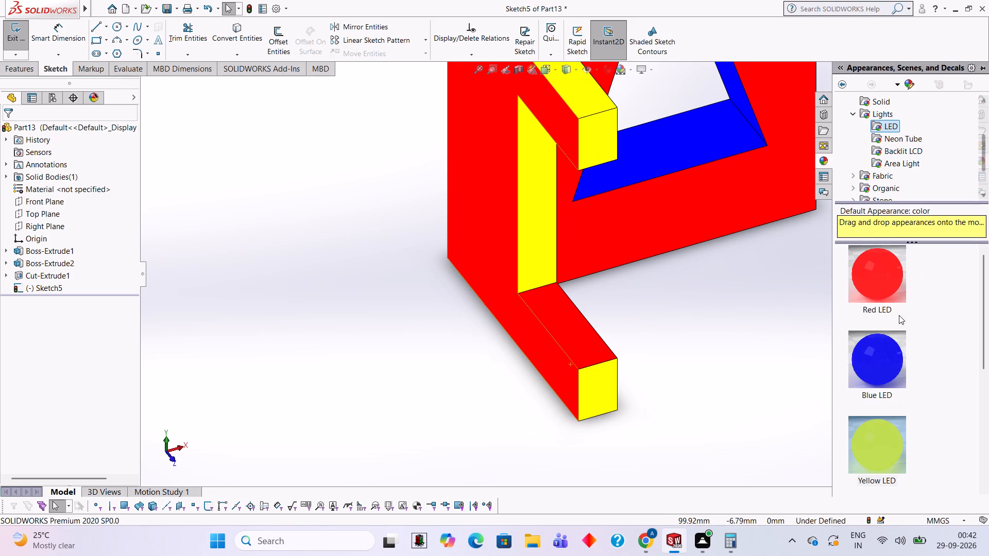
drag(892, 432, 586, 321)
click(586, 321)
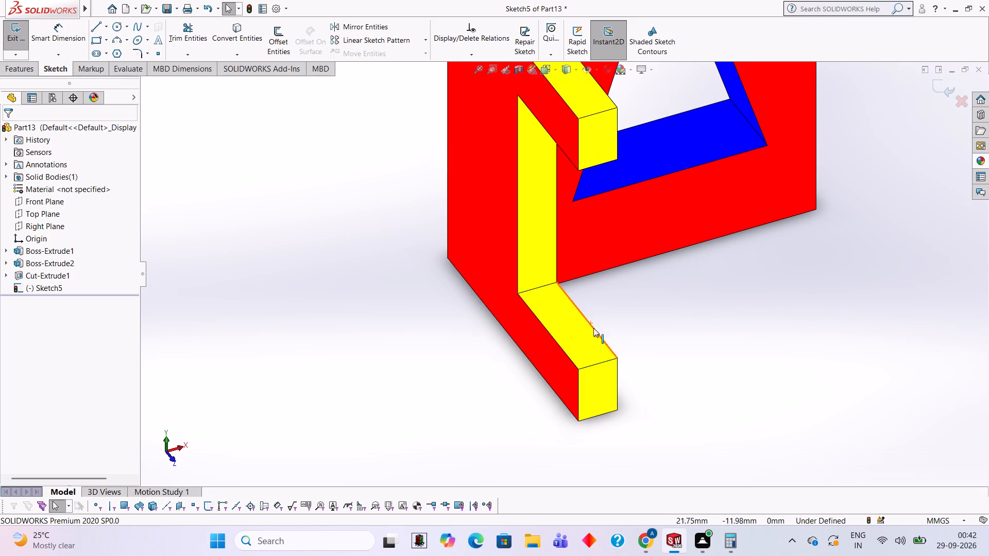
Apply the Yellow LED appearance to the underside face of the side boss's upper arm.
middle_drag(677, 356, 600, 187)
middle_drag(607, 223, 607, 169)
scroll(621, 140, up, 2)
scroll(586, 94, down, 3)
scroll(578, 99, up, 1)
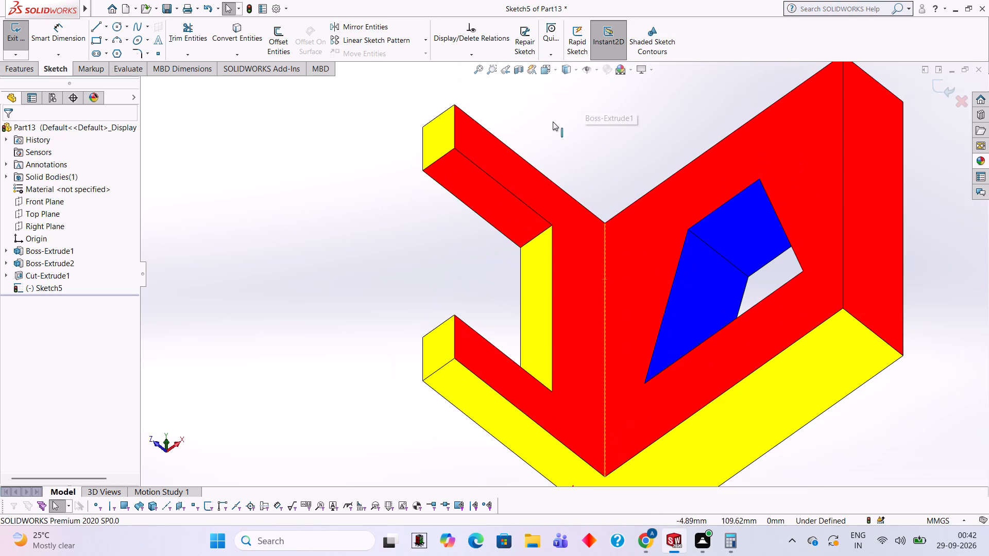
click(984, 163)
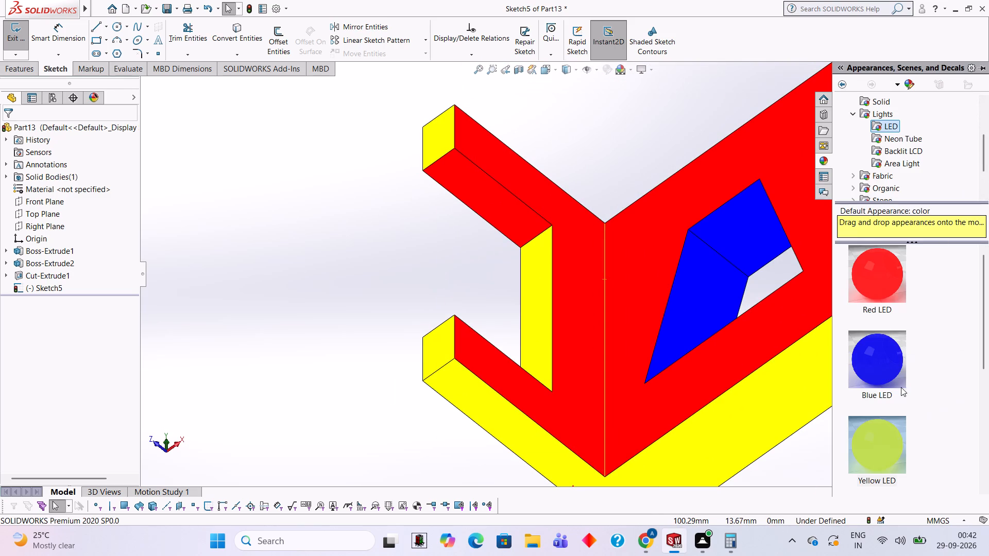
drag(880, 432, 471, 180)
click(471, 180)
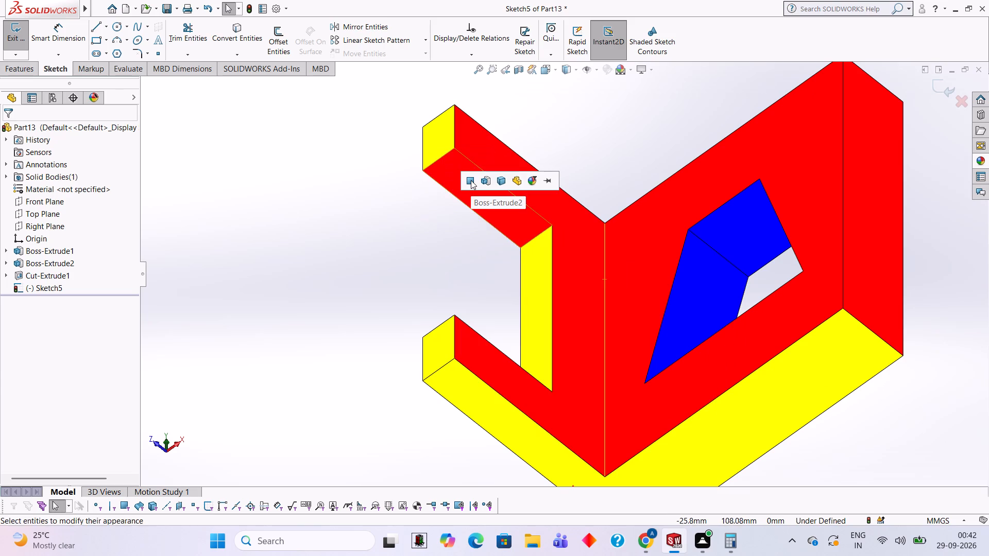
Apply the Yellow LED appearance to the block's narrow side face farthest from the U-shaped side boss.
scroll(557, 245, up, 2)
middle_drag(561, 246, 560, 482)
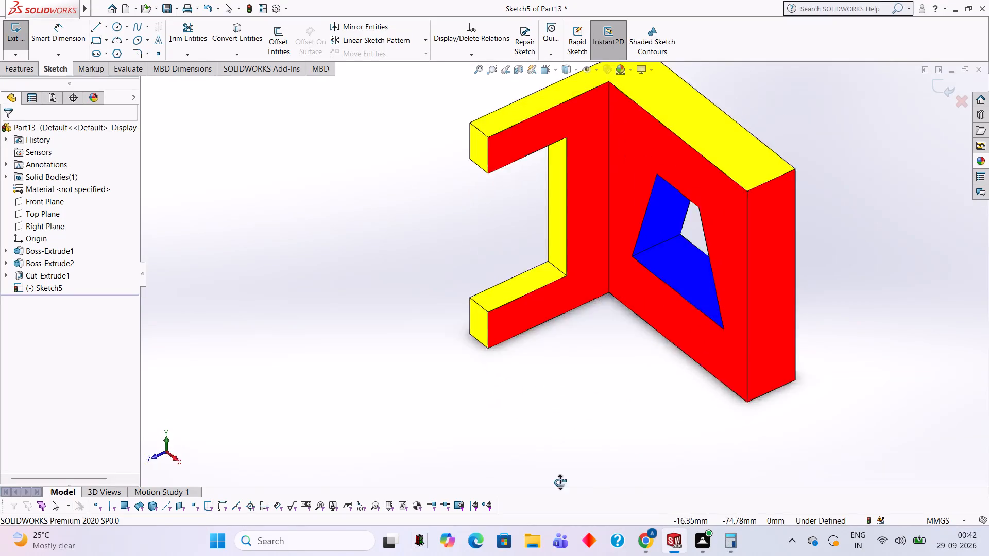
middle_drag(560, 482, 534, 378)
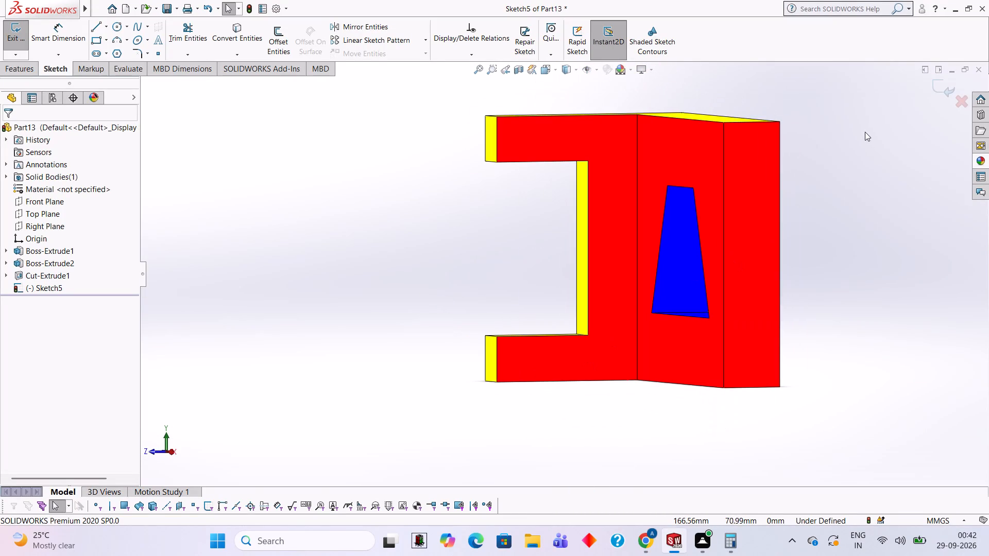
click(977, 166)
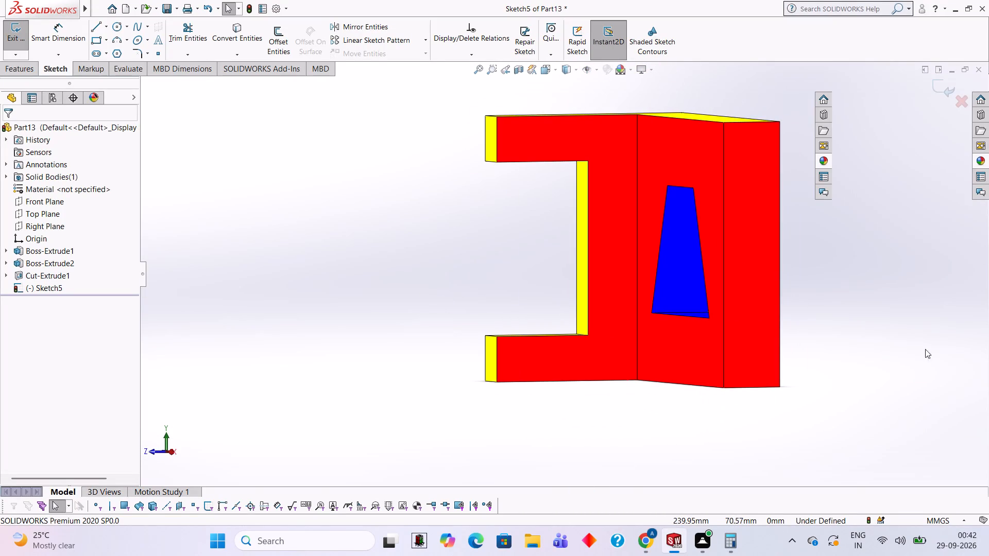
drag(900, 439, 775, 252)
click(775, 252)
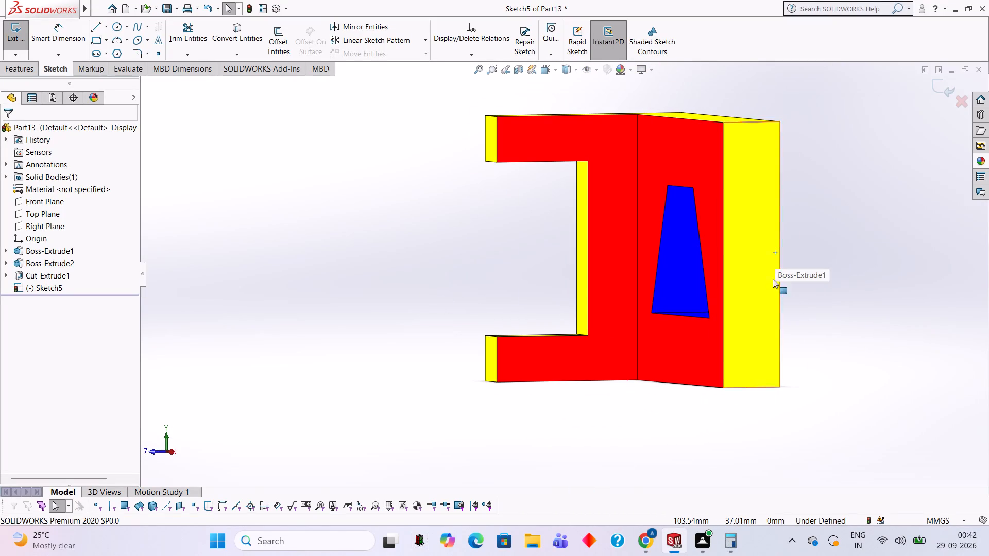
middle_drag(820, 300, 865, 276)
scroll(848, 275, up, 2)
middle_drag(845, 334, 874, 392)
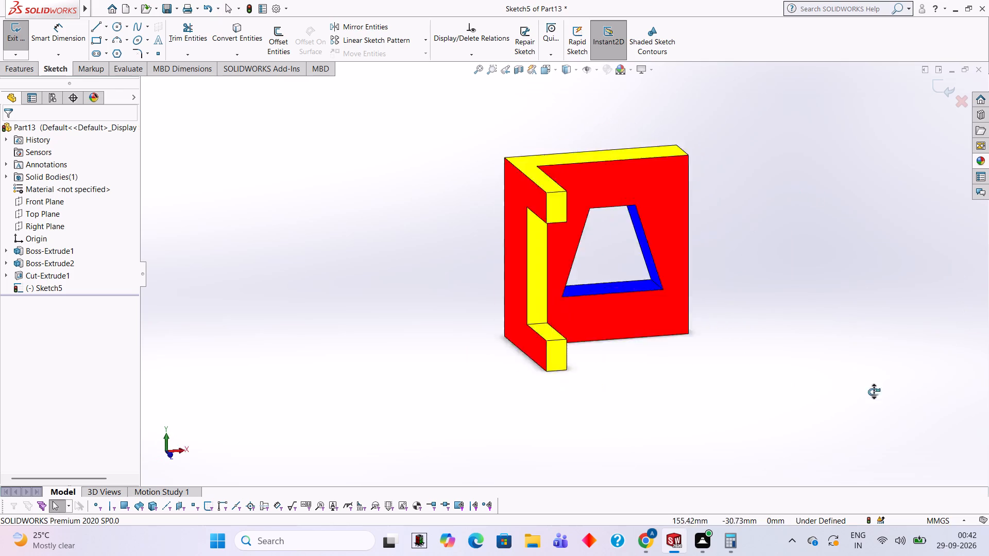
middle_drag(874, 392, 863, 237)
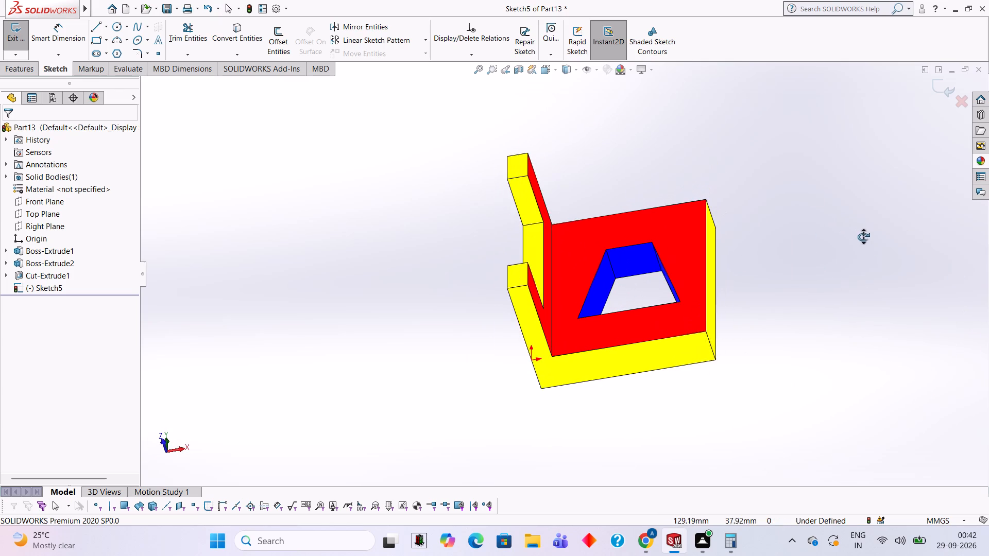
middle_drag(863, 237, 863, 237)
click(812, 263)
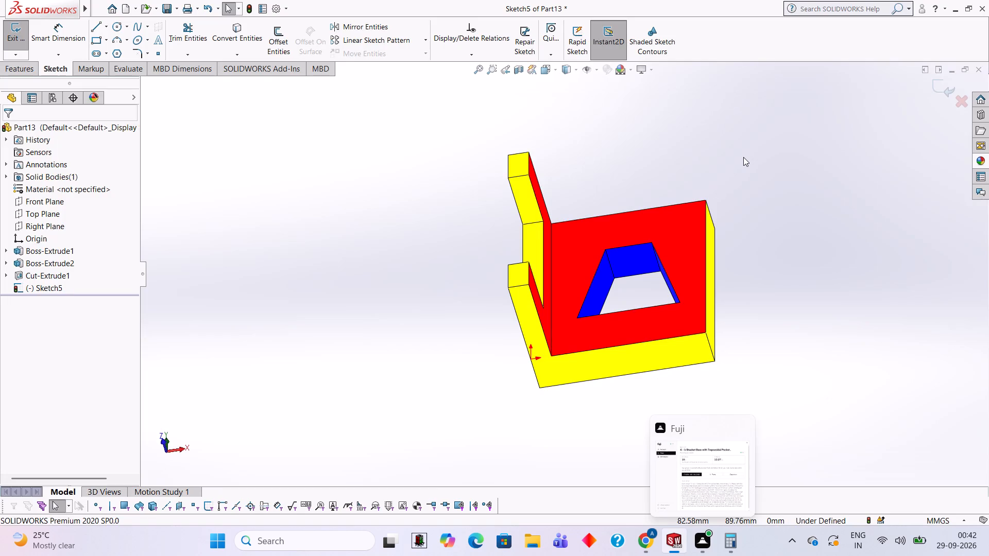
Close and discard the empty open sketch so the part can be saved.
key(ctrl+s)
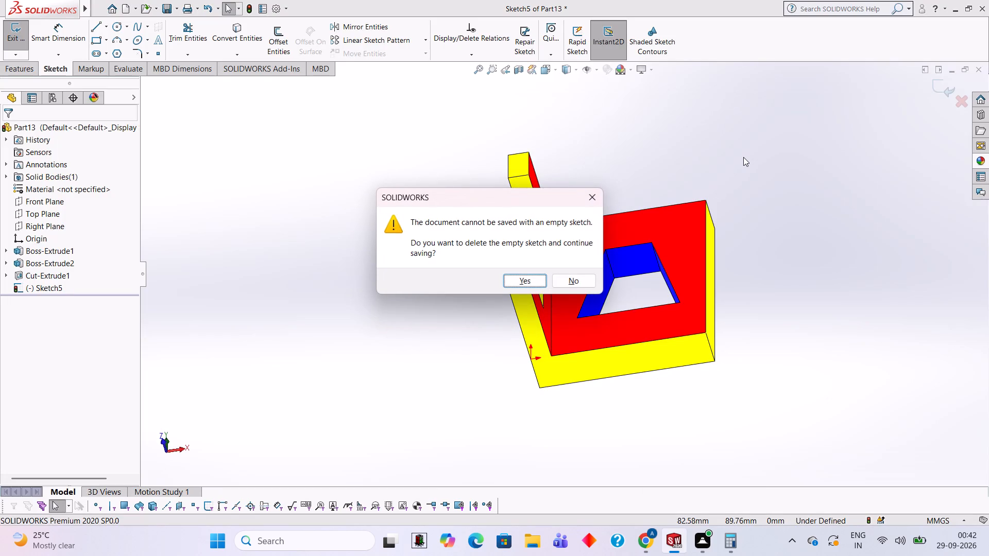
key(Escape)
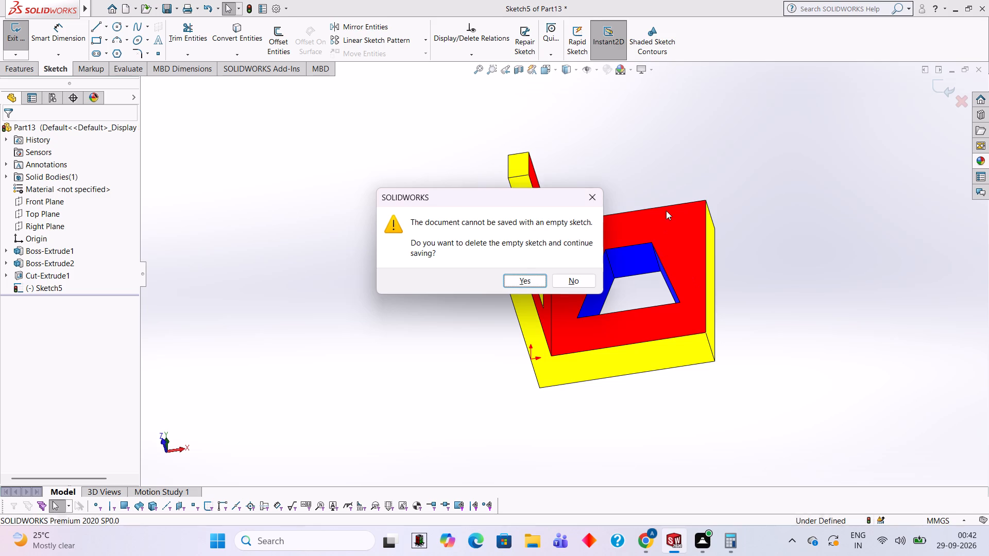
key(Escape)
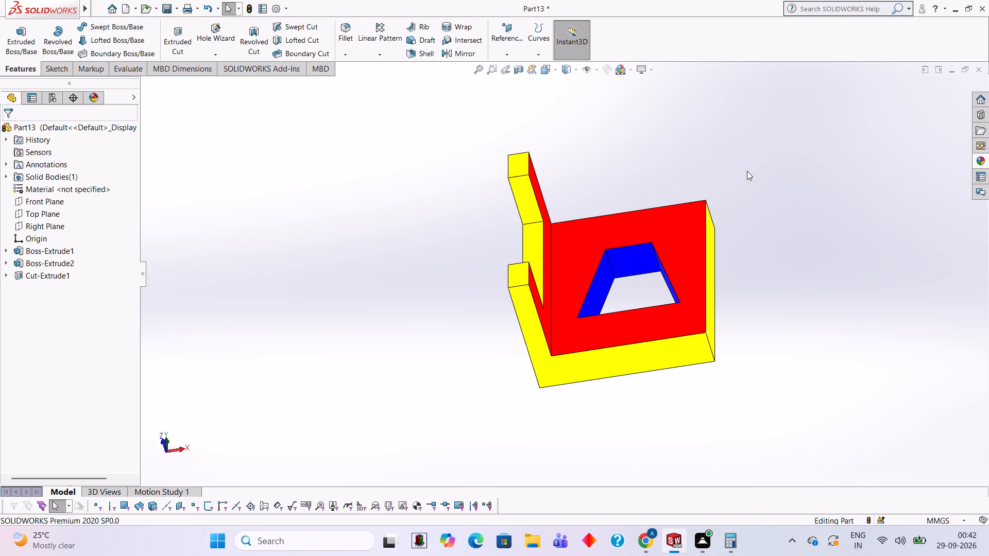
Save the part in the Documents folder as 050505, rebuilding the document before saving.
key(ctrl+s)
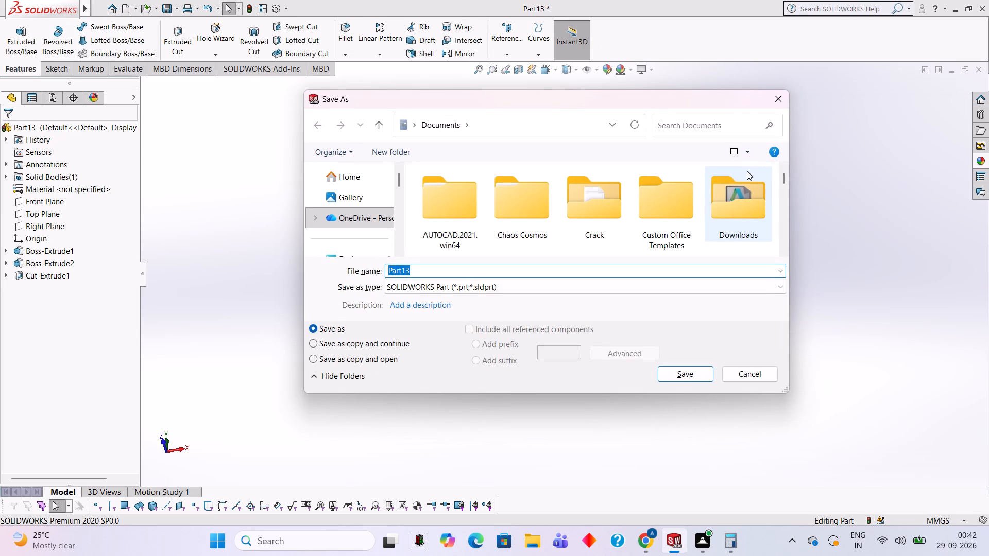
key(0)
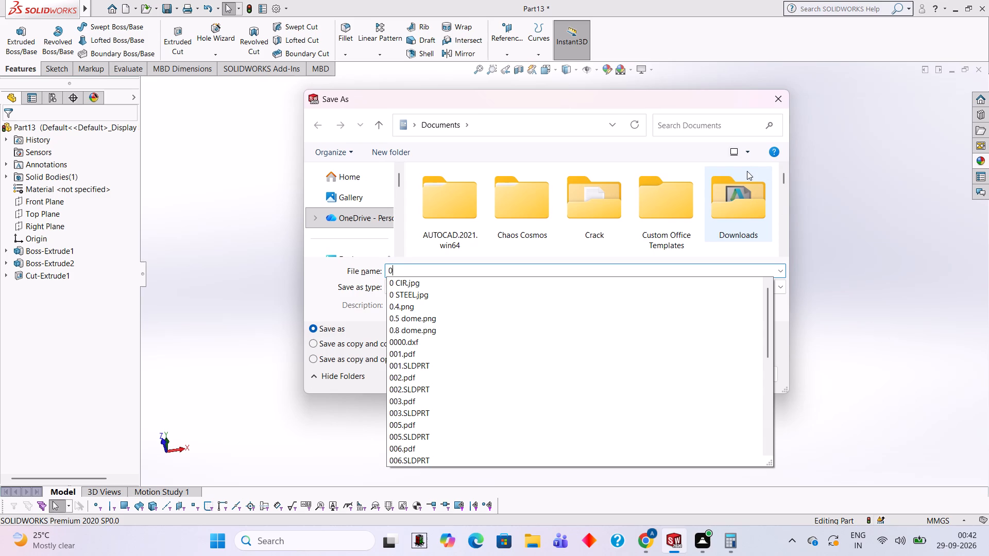
text(50505)
key(Return)
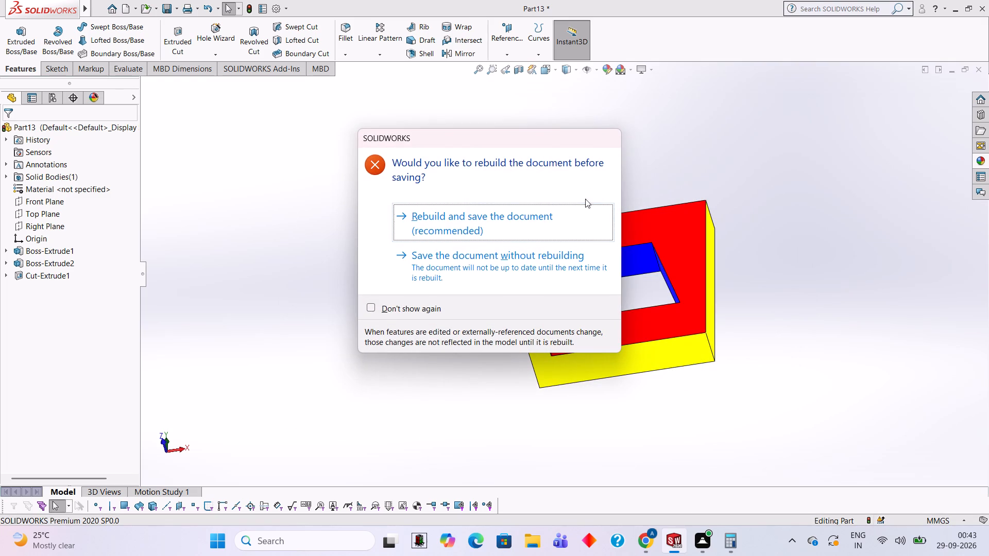
click(559, 227)
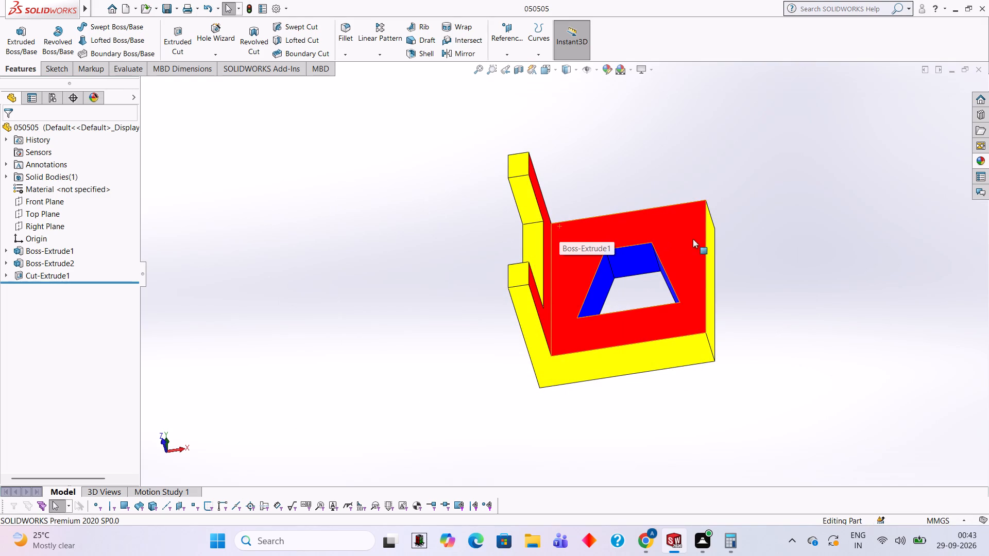
Export the part to the Documents folder in Adobe Portable Document Format (PDF), keeping the file name 050505.
click(178, 7)
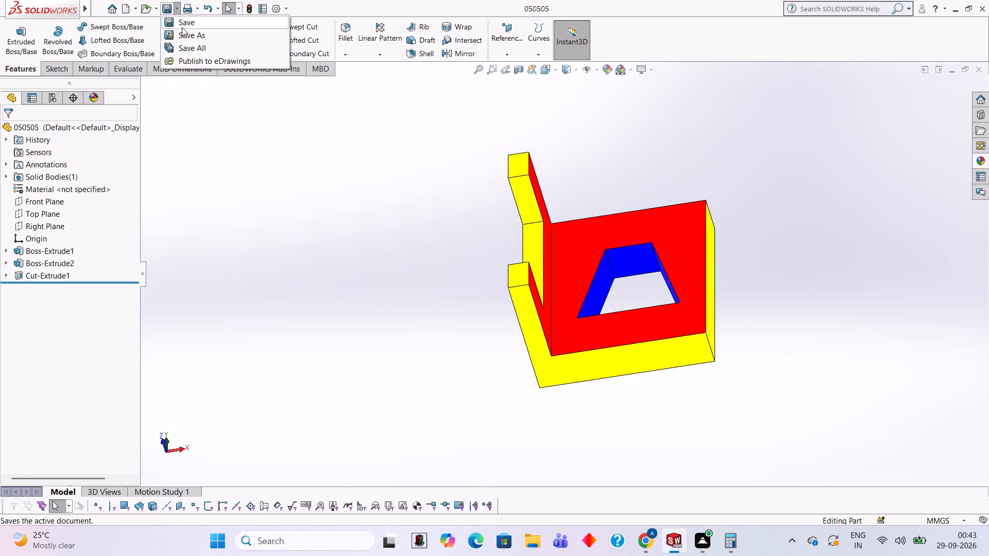
click(187, 32)
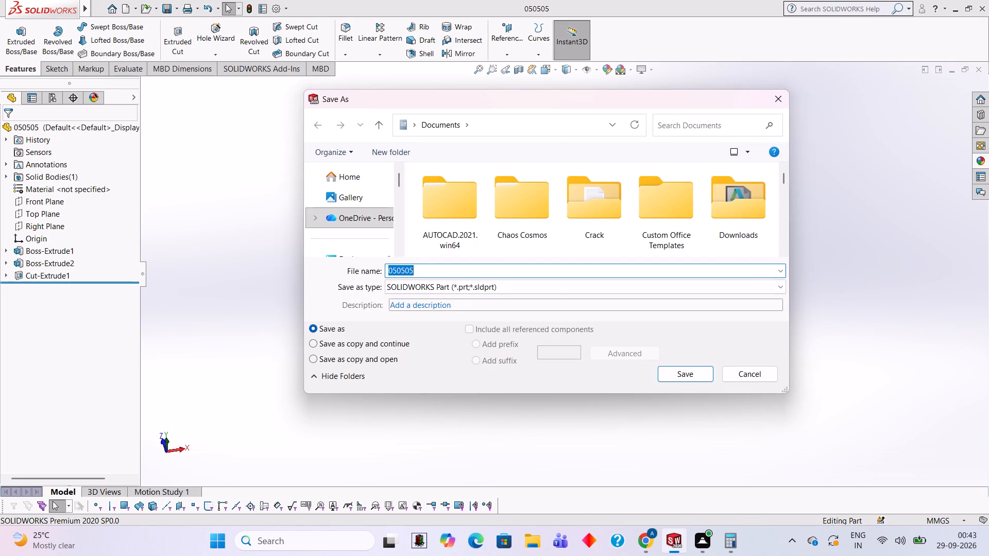
click(559, 291)
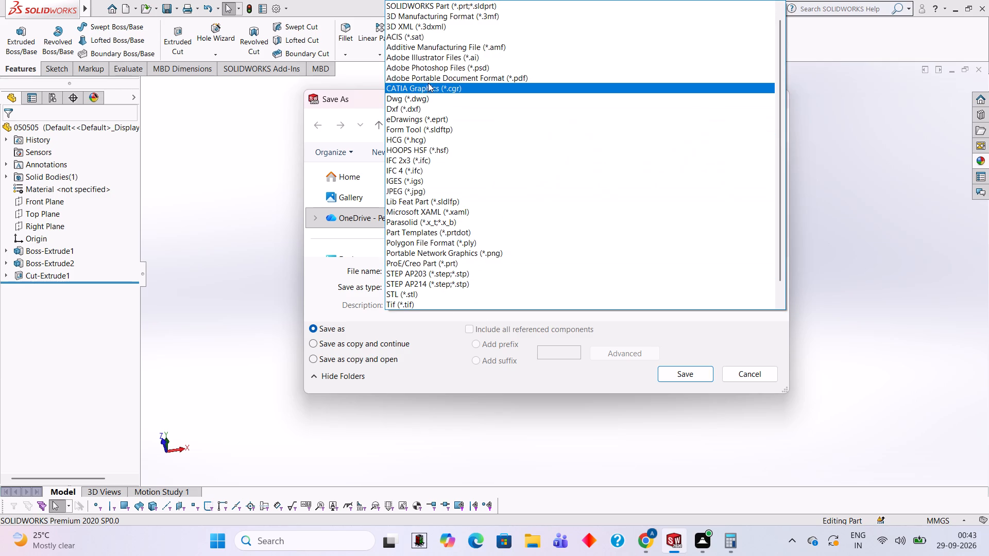
click(425, 81)
click(690, 402)
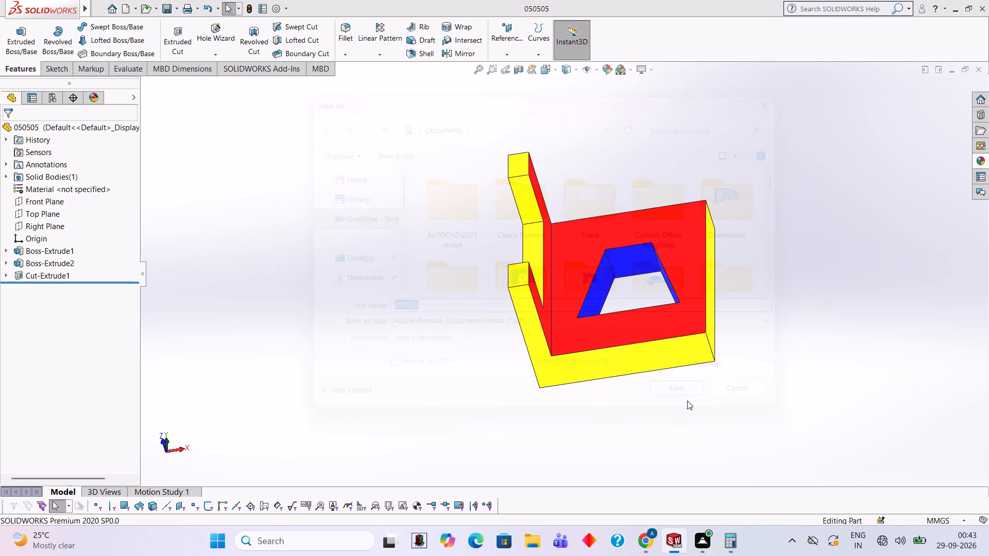